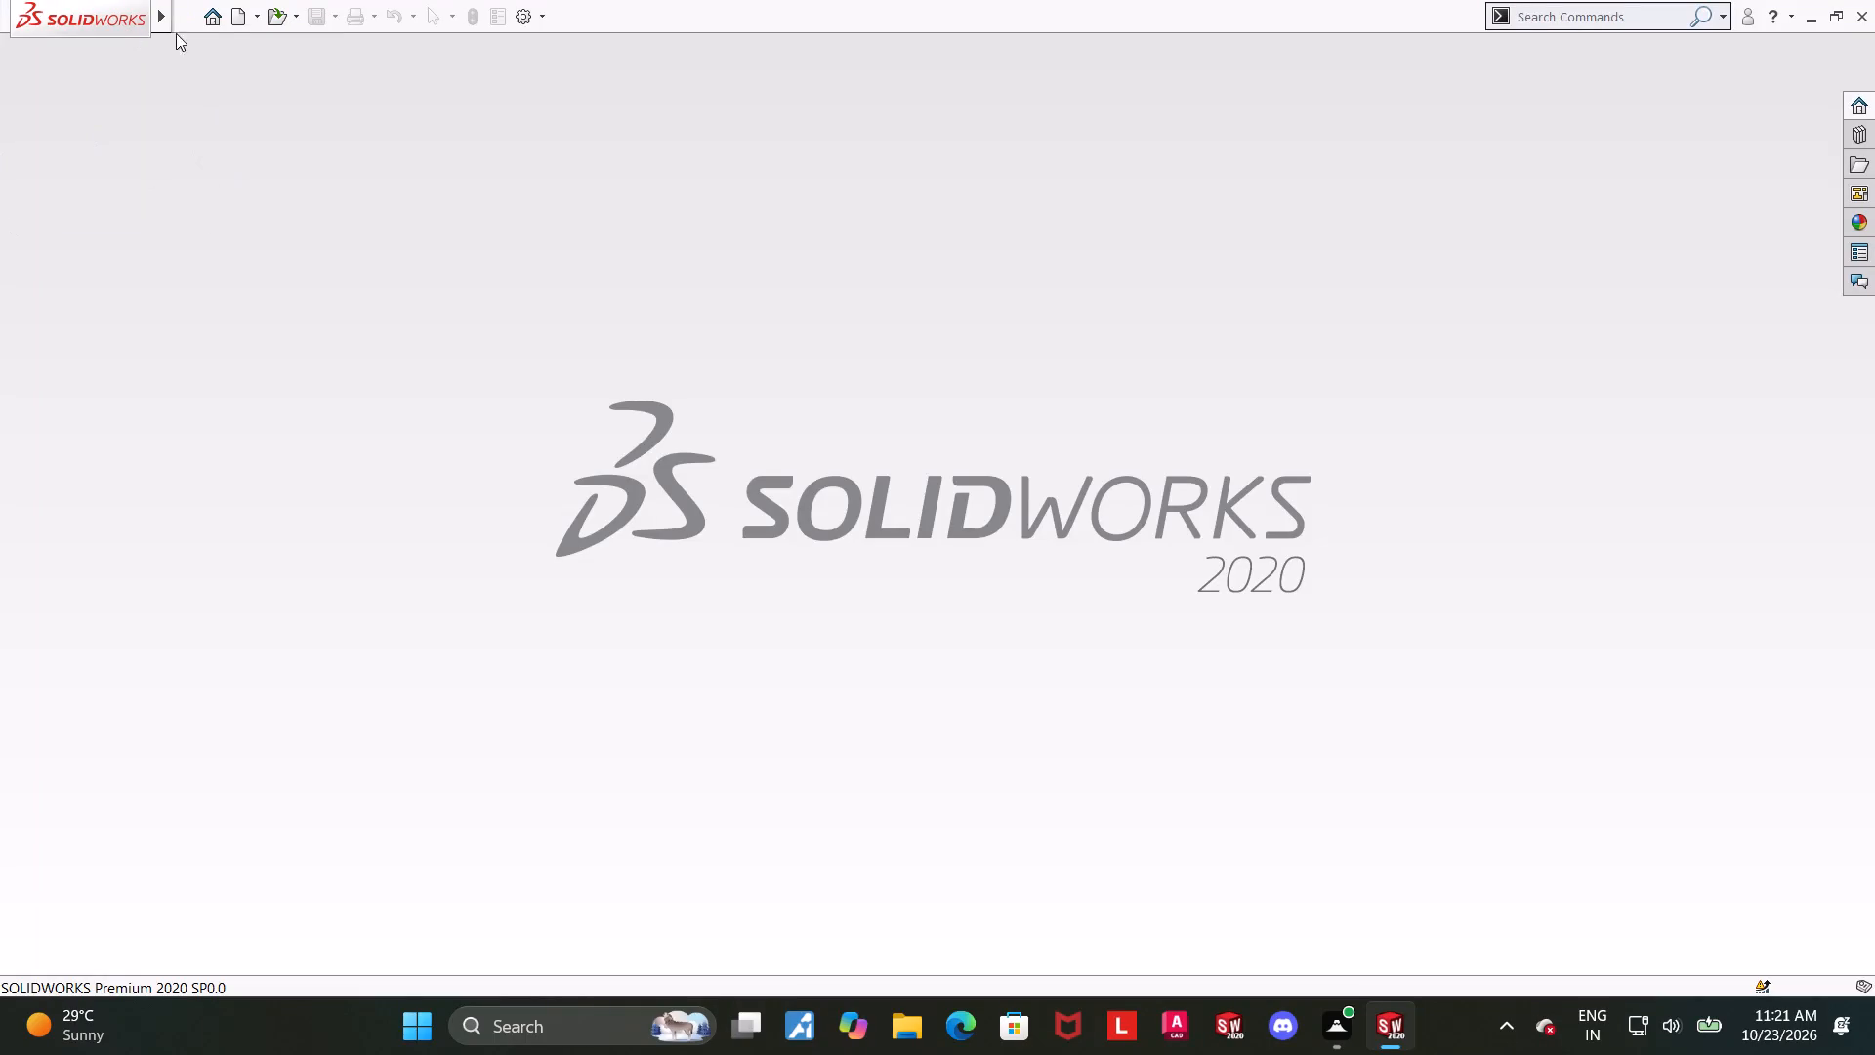
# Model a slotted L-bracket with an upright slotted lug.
# Create a new part and open a sketch on the Front Plane.
pyautogui.click(233, 23)
pyautogui.doubleClick(491, 485)
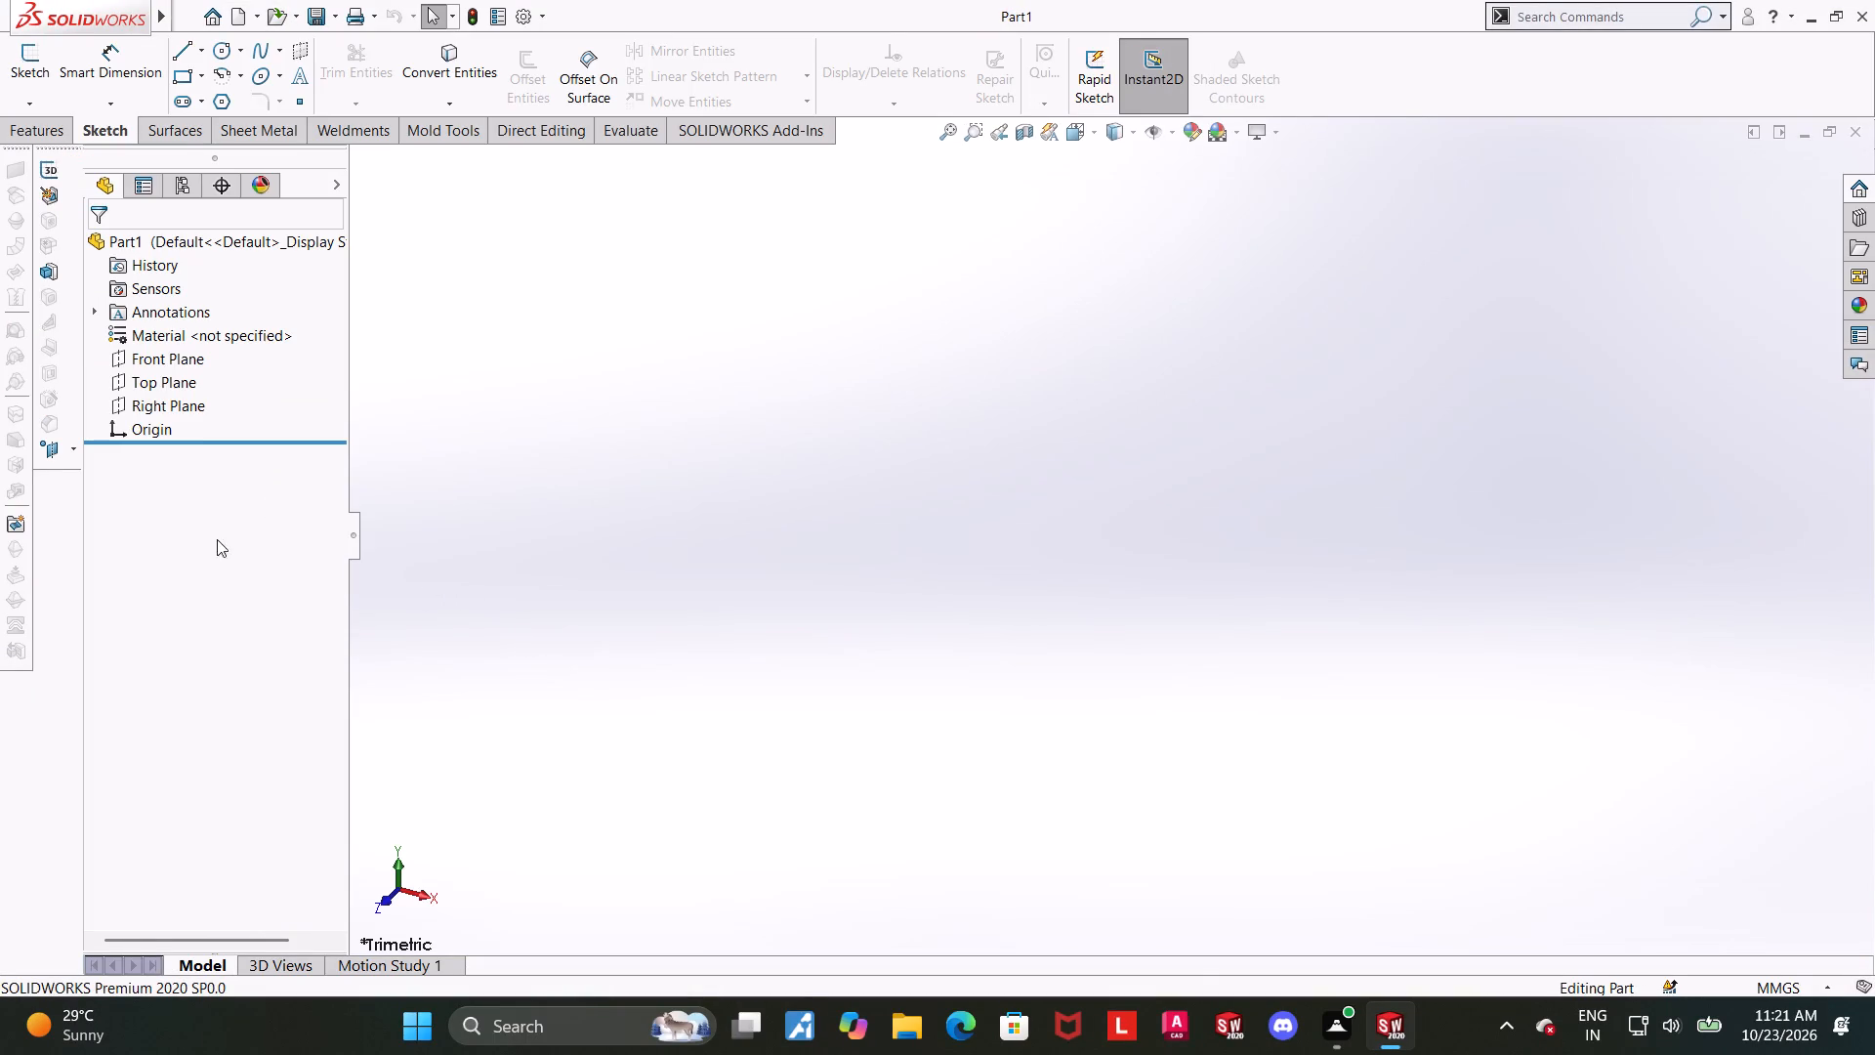
pyautogui.click(152, 369)
pyautogui.click(165, 334)
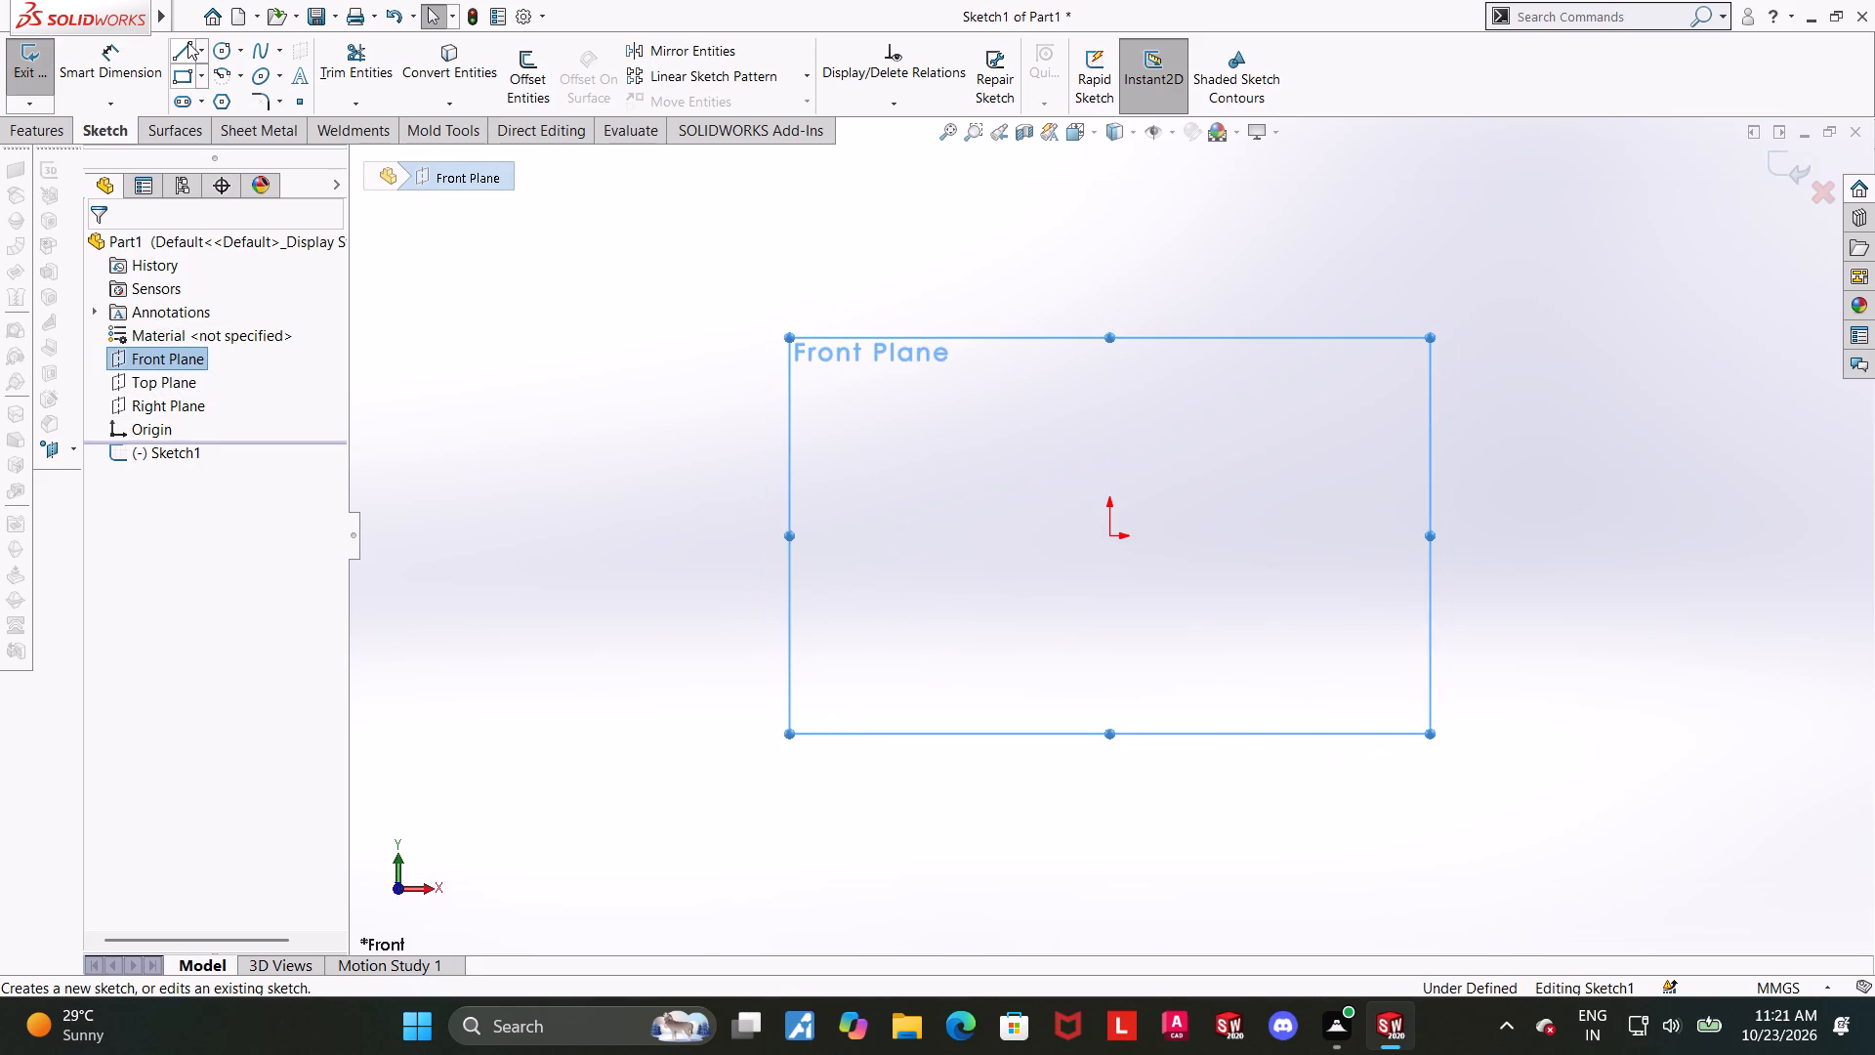
# Sketch a closed profile from the origin: top line about 24 mm, concave arc about R37, ledge about 130 mm, end edge about 12 mm, bottom and closing lines.
pyautogui.click(187, 42)
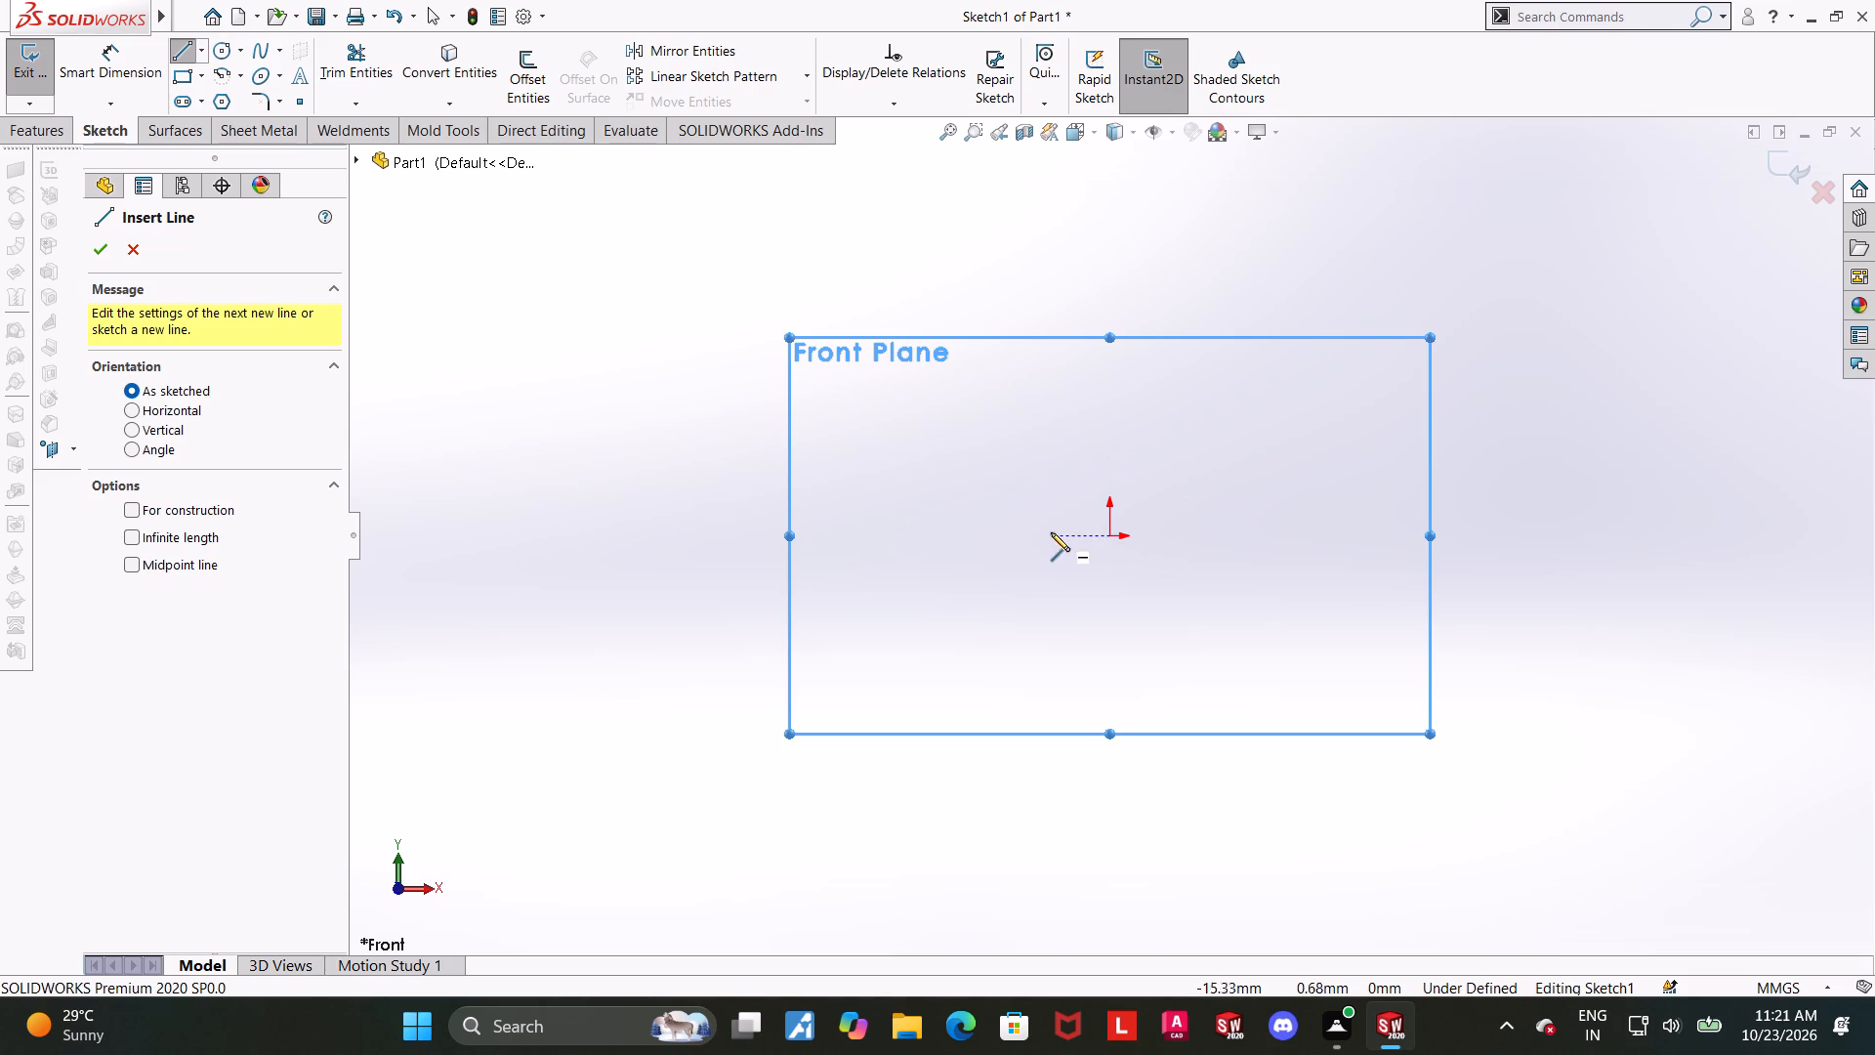
pyautogui.click(1110, 532)
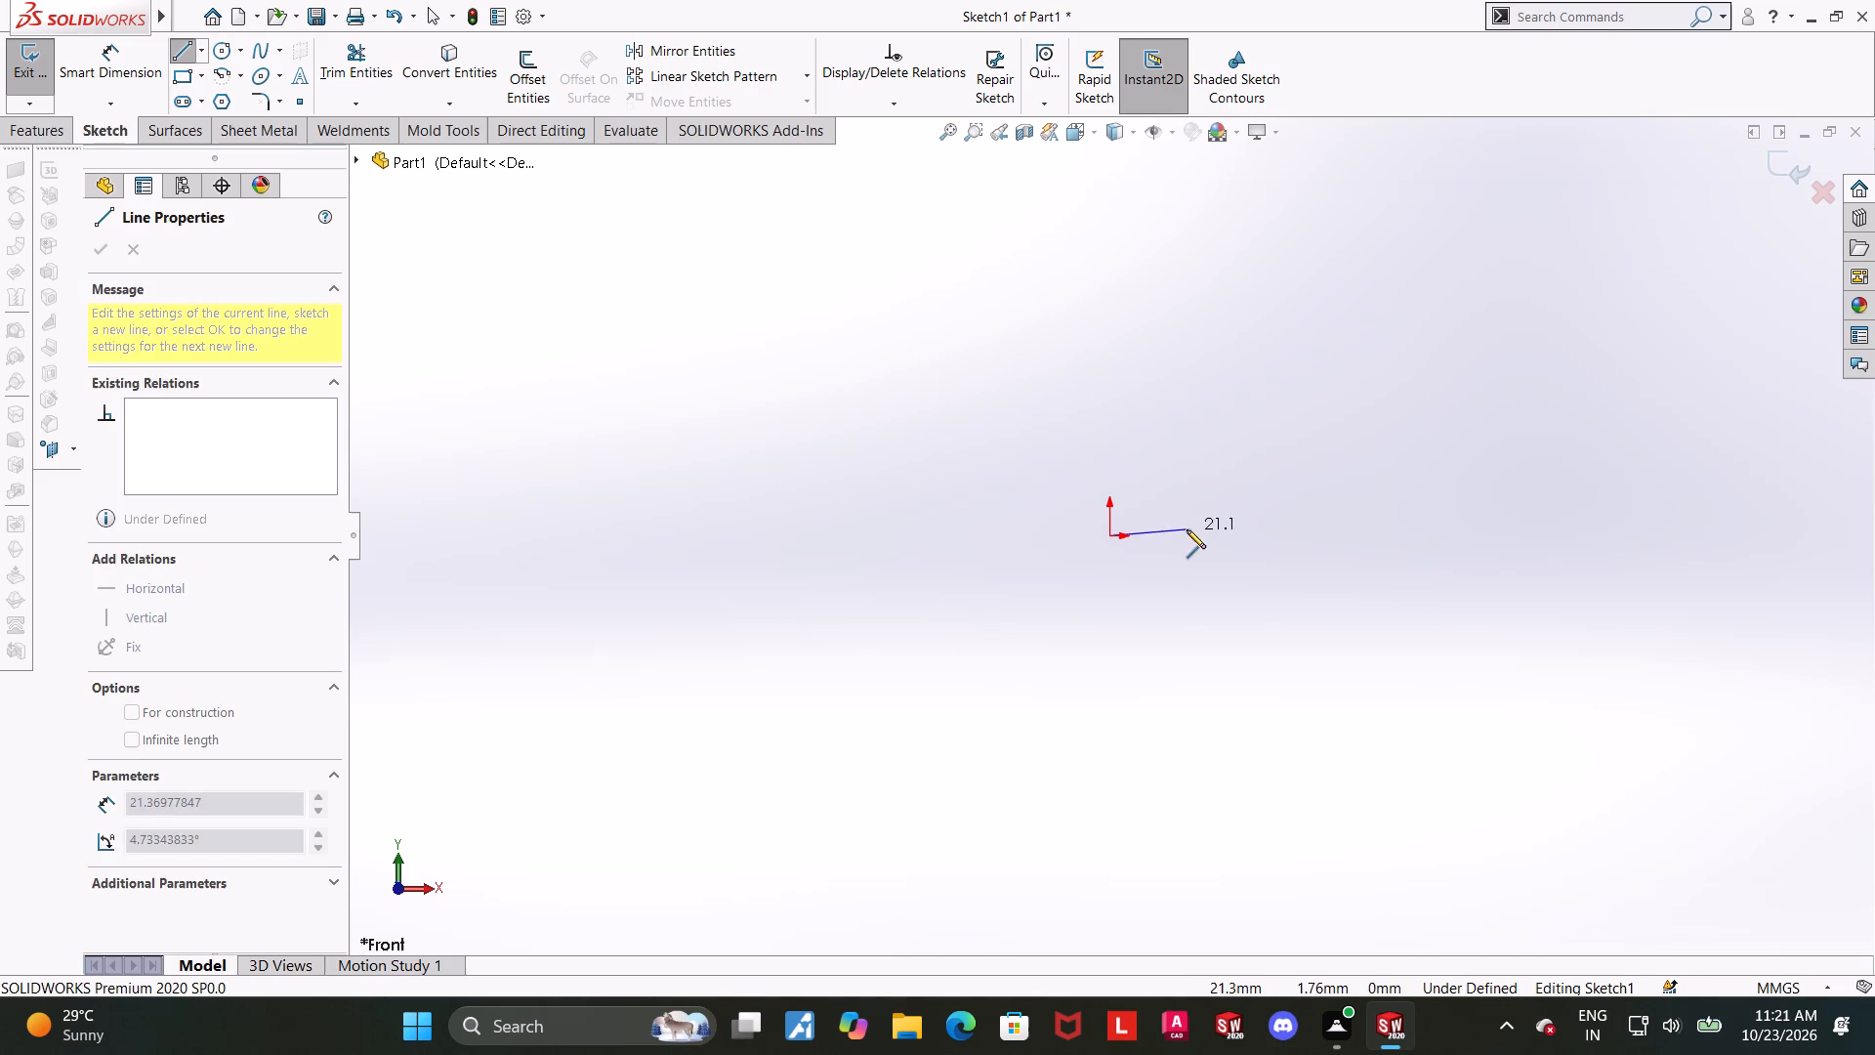
pyautogui.click(1196, 536)
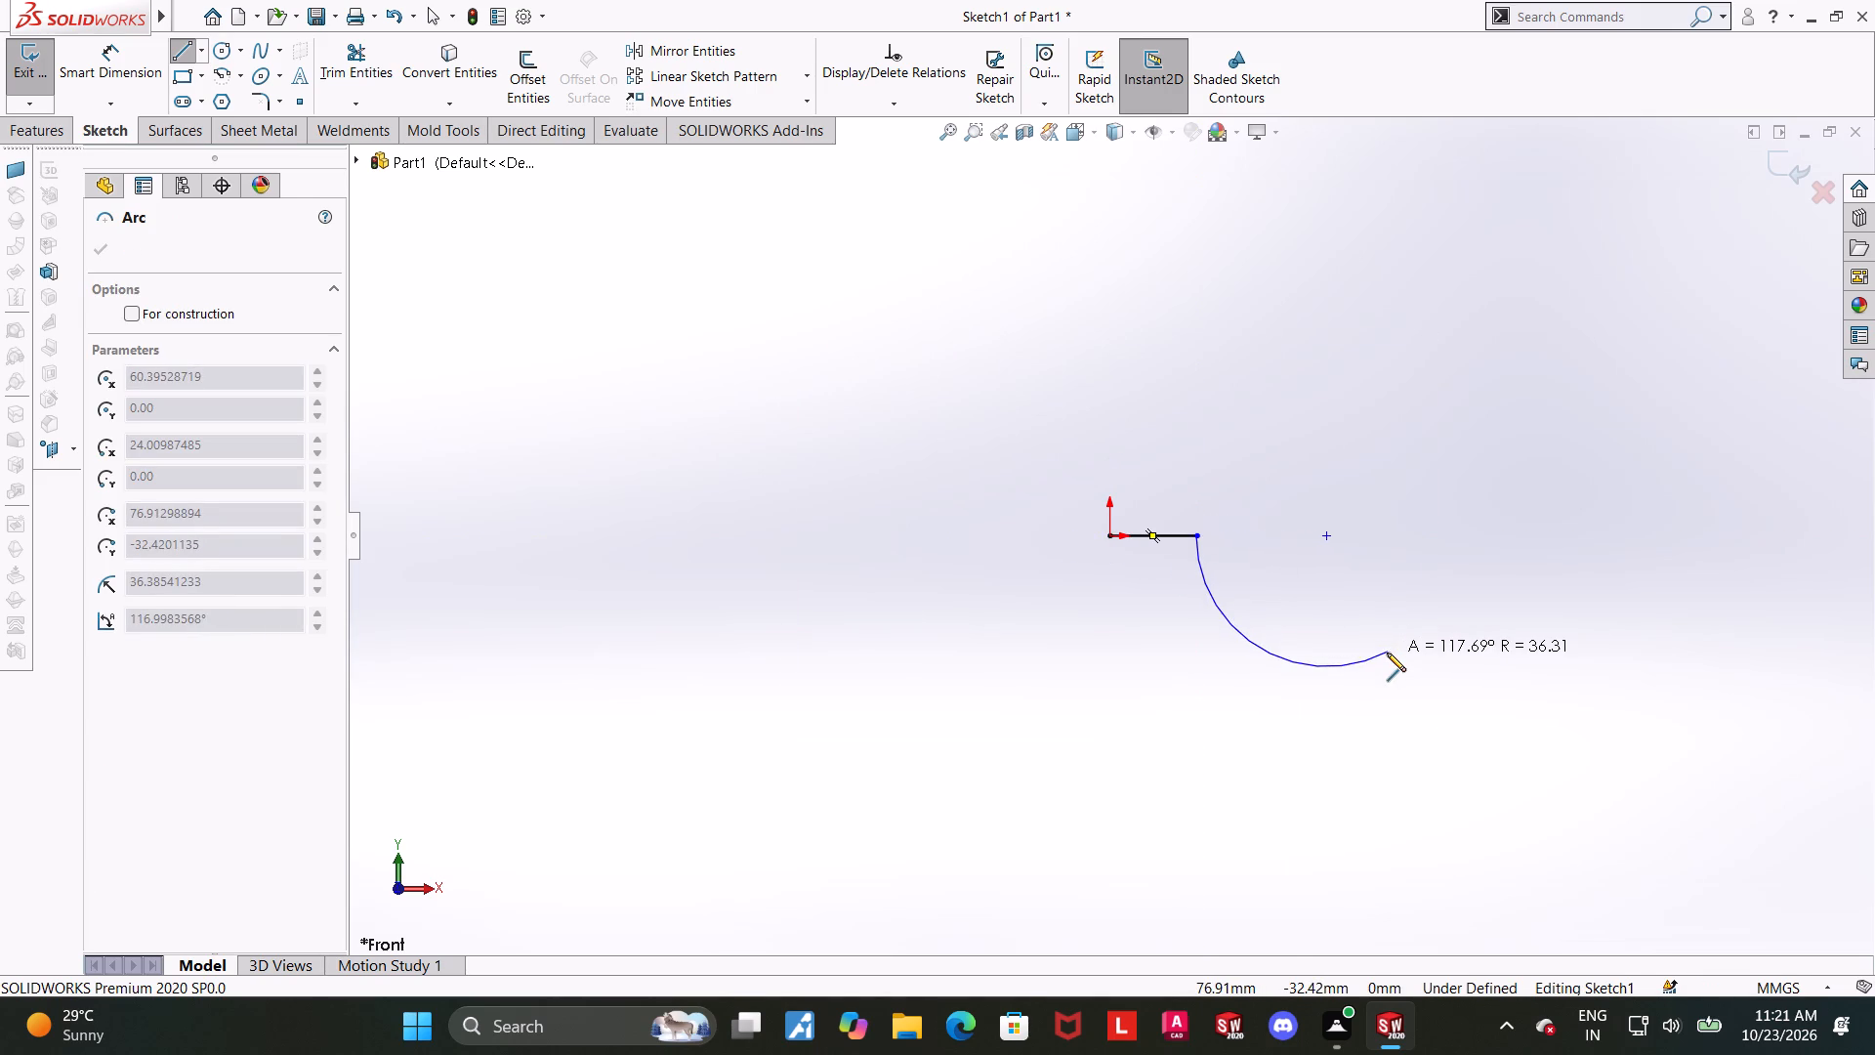
pyautogui.click(1311, 667)
pyautogui.click(1777, 665)
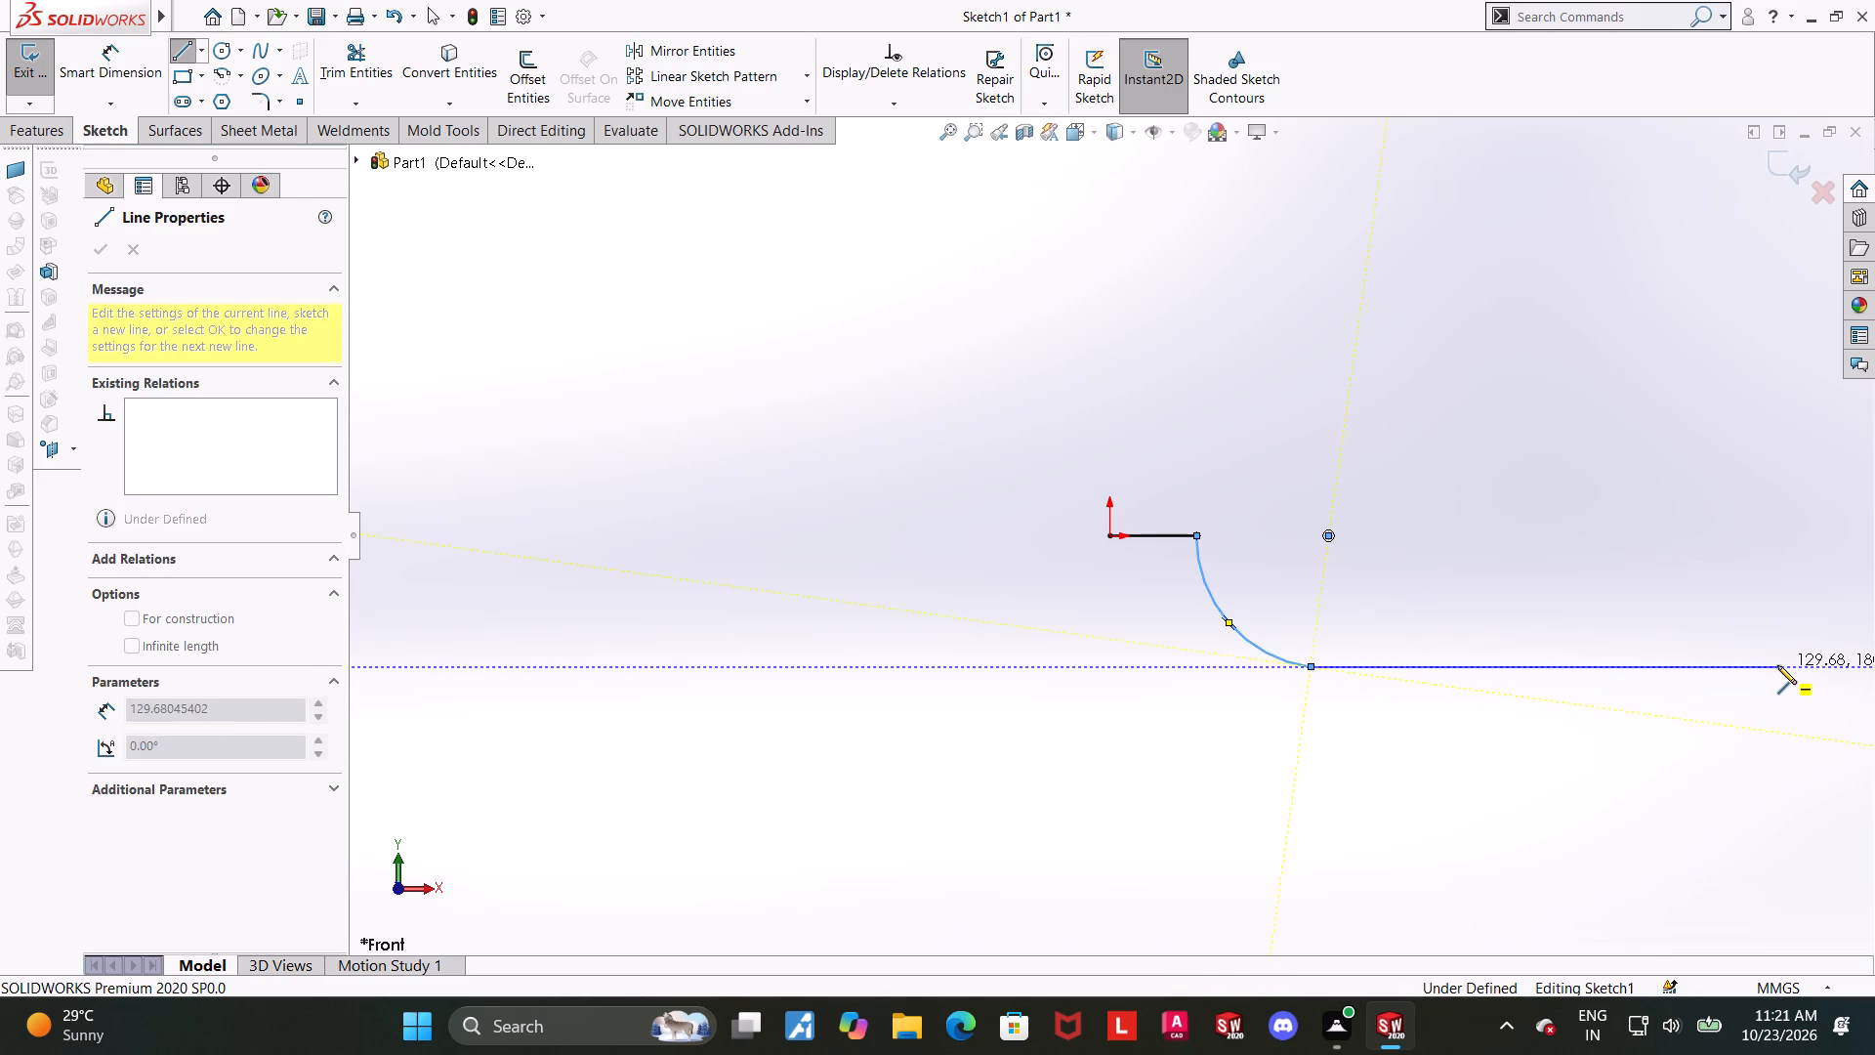
pyautogui.click(1777, 710)
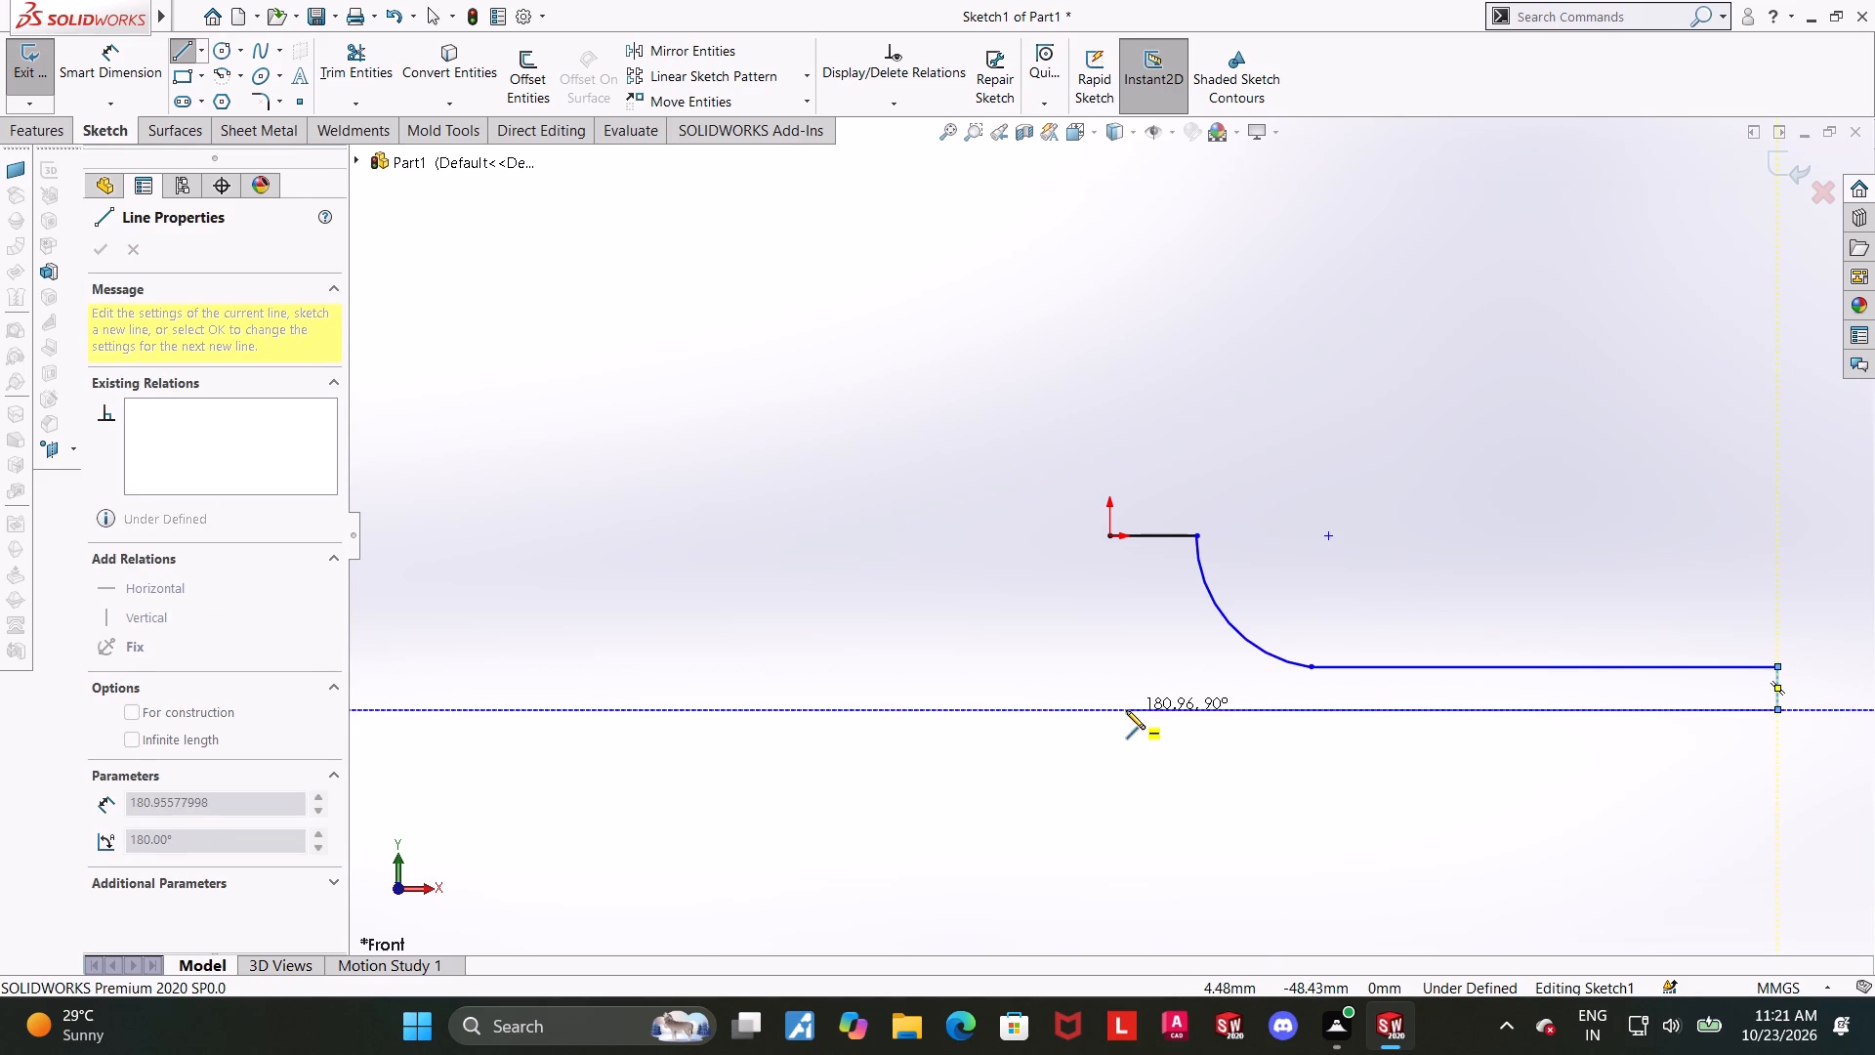
pyautogui.click(1111, 713)
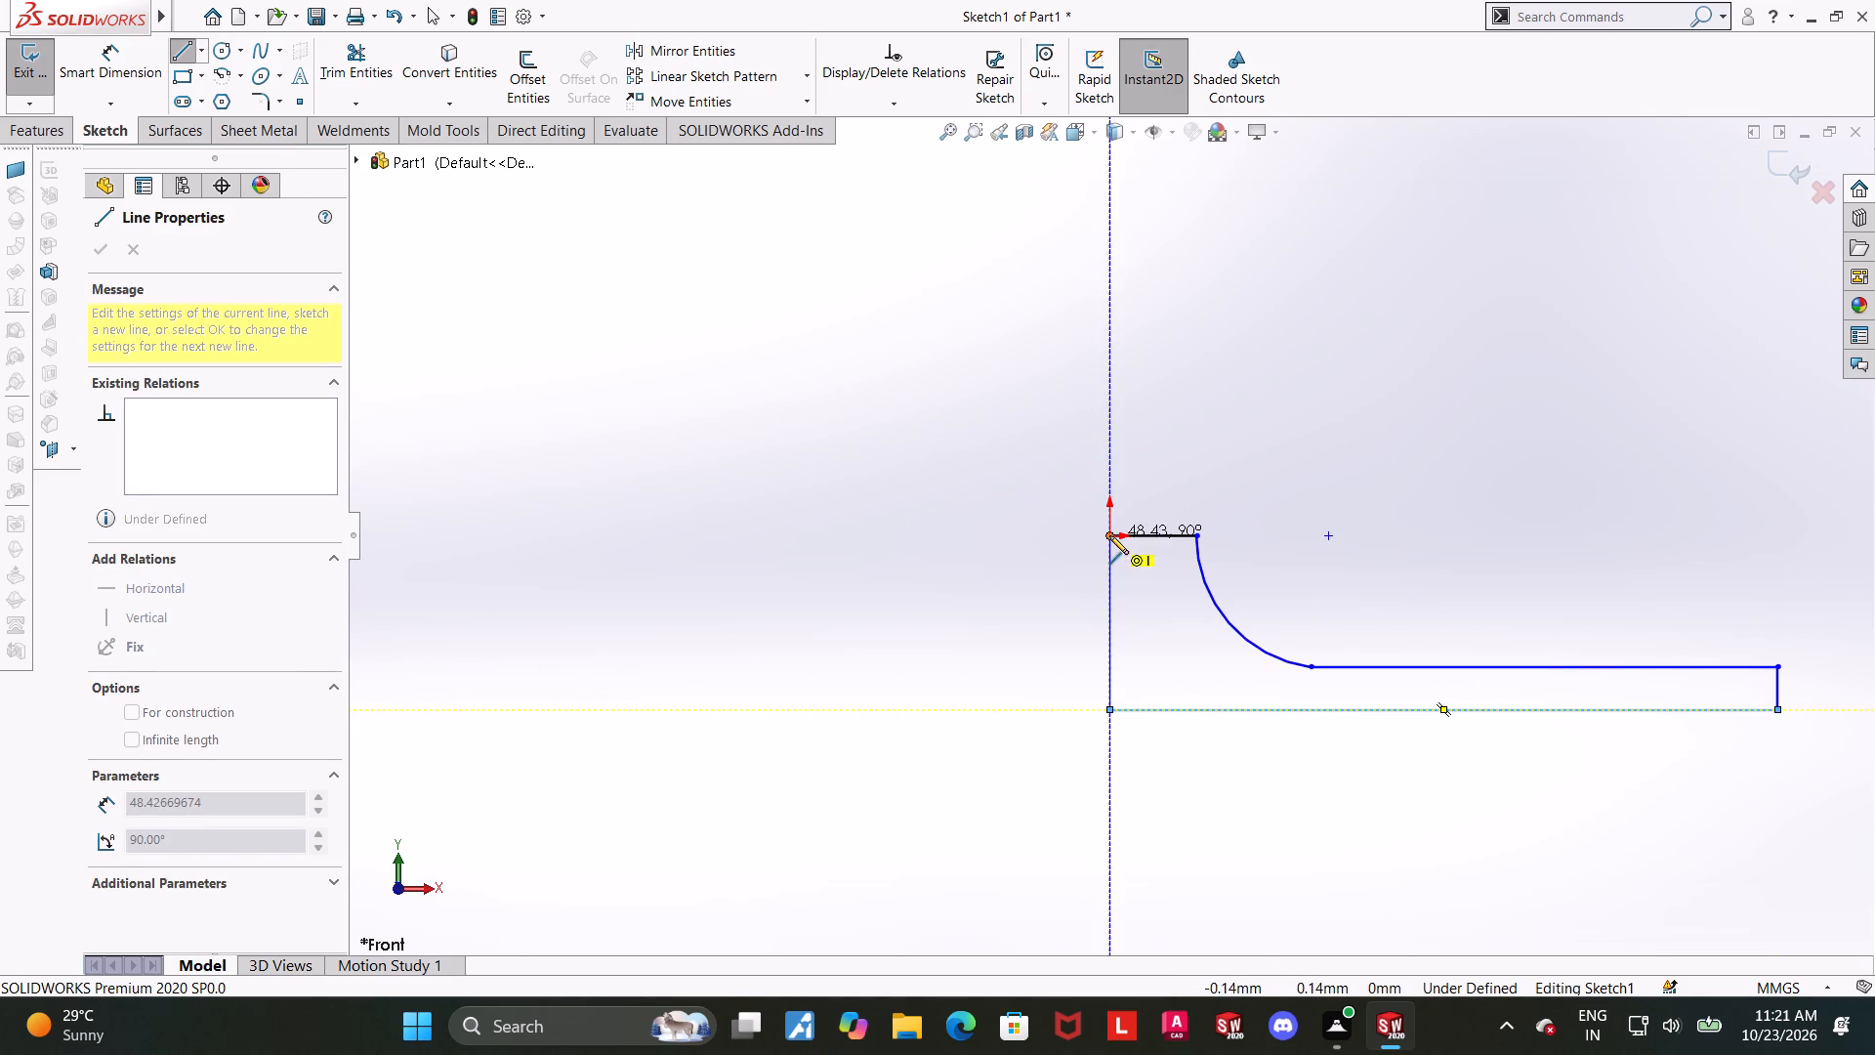
pyautogui.click(1109, 535)
pyautogui.press('Escape')
pyautogui.press('Escape')
# Dimension the concave arc with a radius of 14 mm.
pyautogui.scroll(2, 1289, 624)
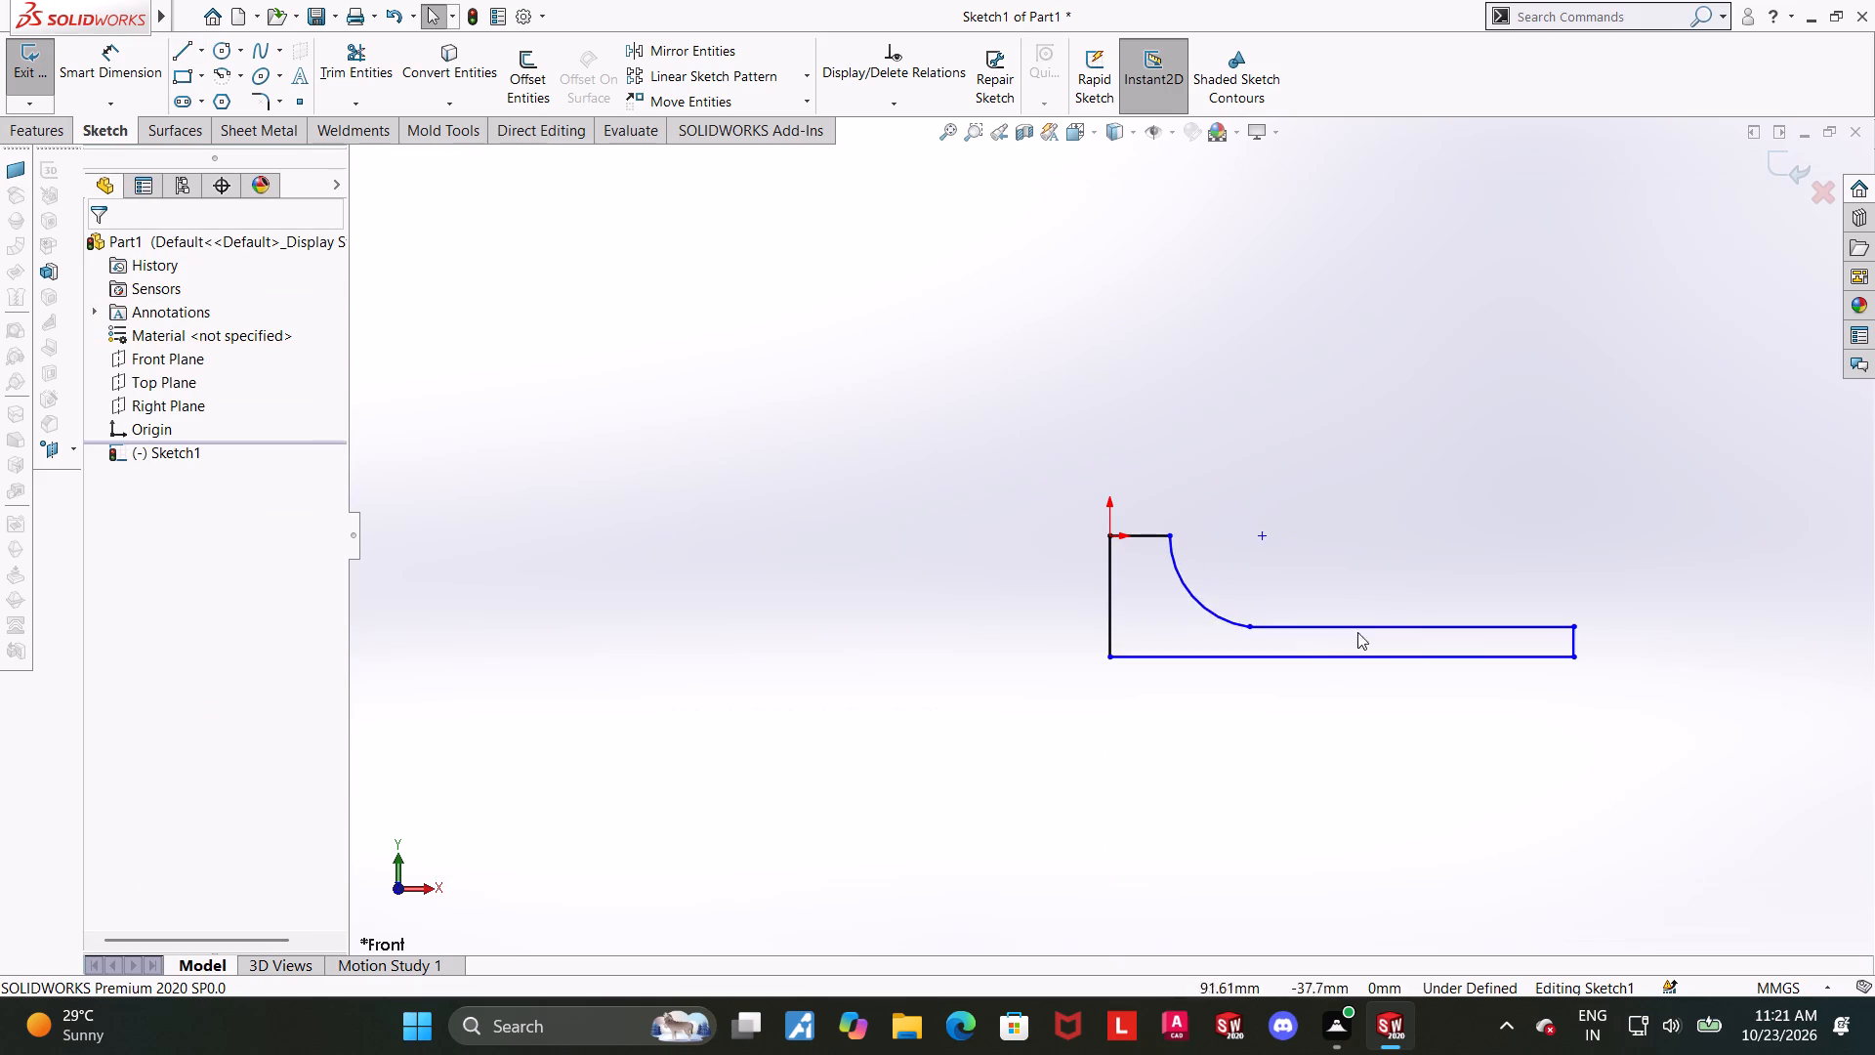
pyautogui.scroll(-2, 1423, 678)
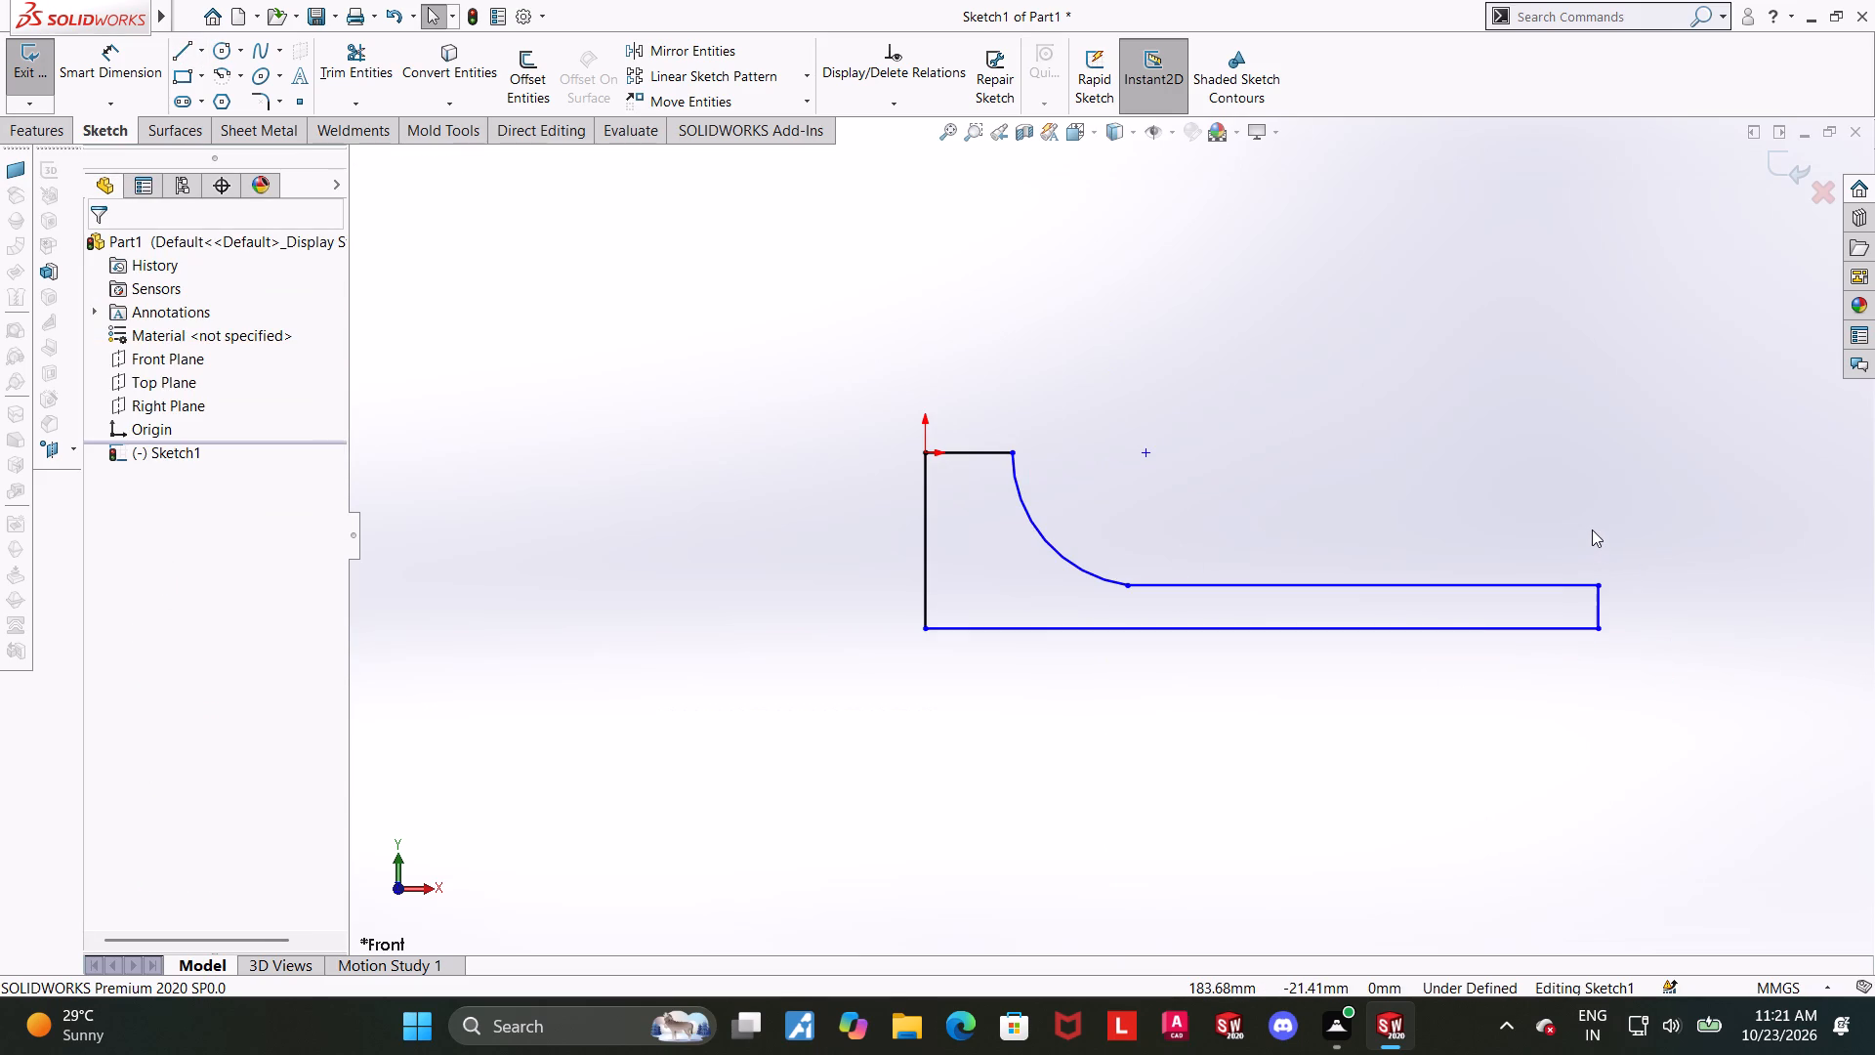
pyautogui.click(56, 72)
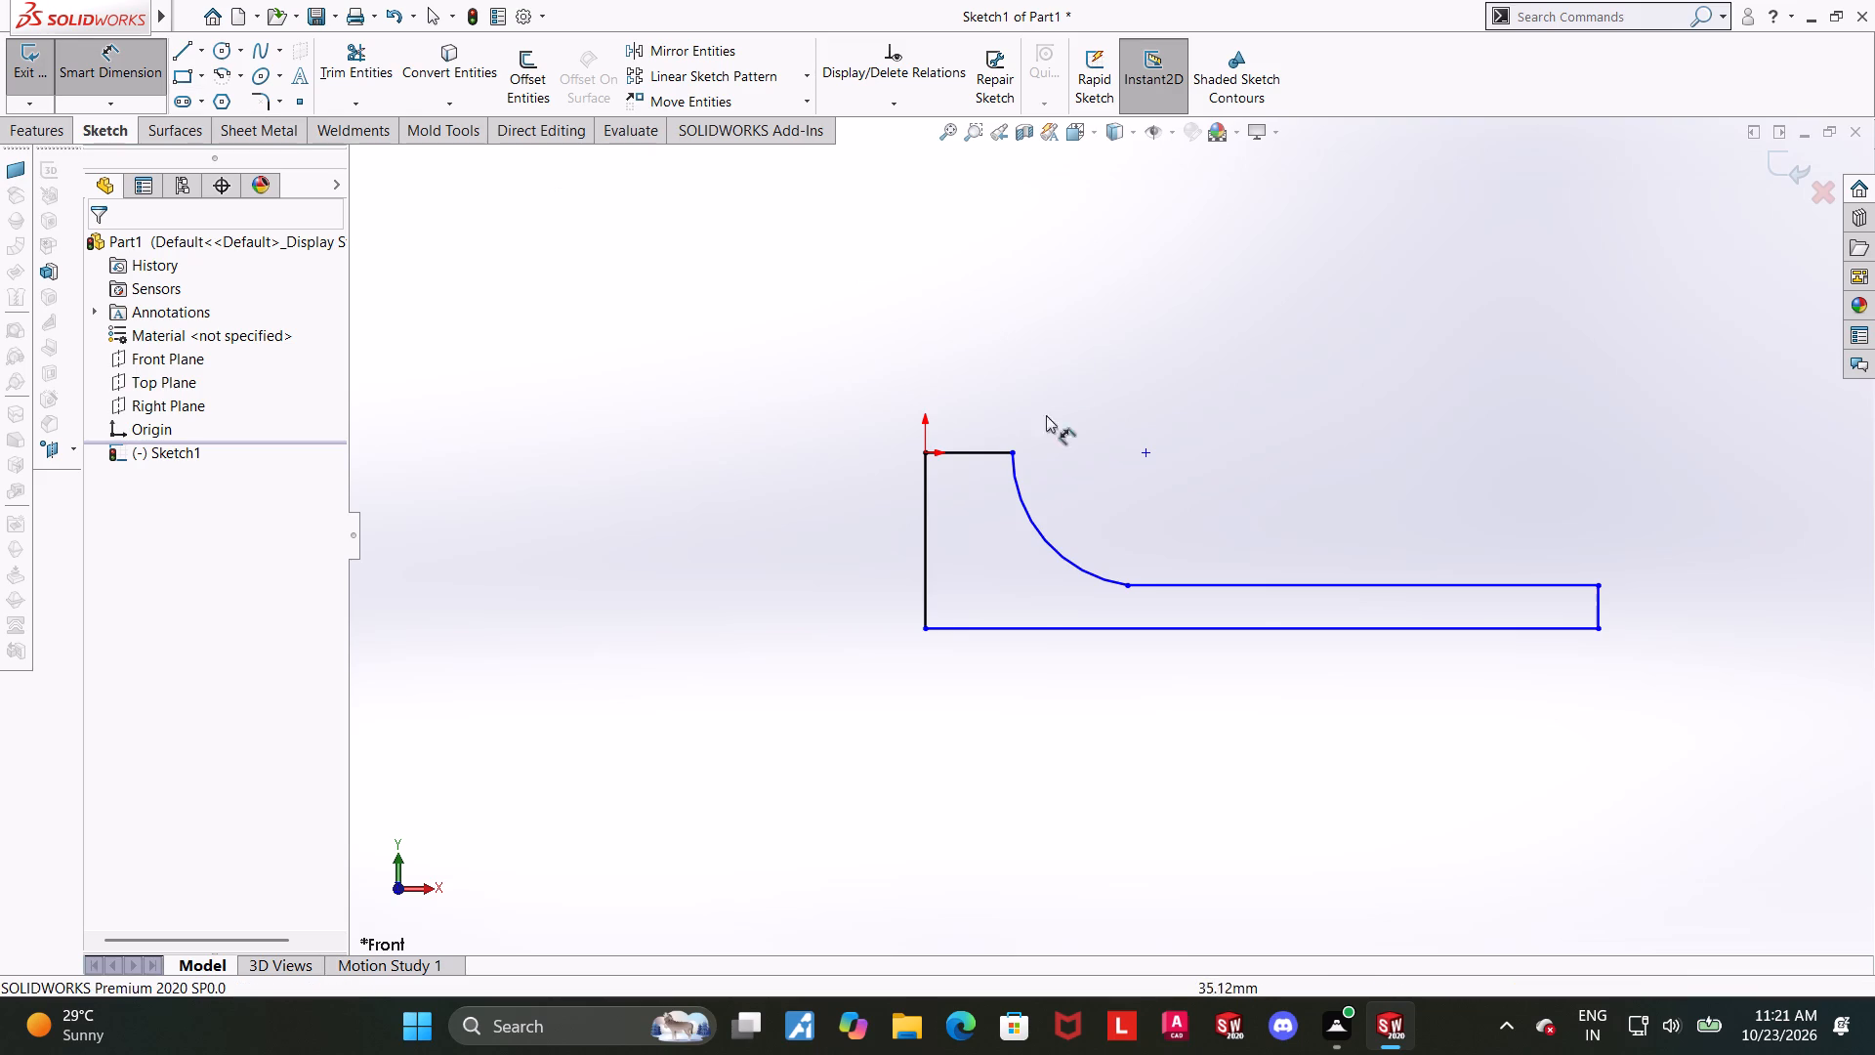
pyautogui.click(1050, 544)
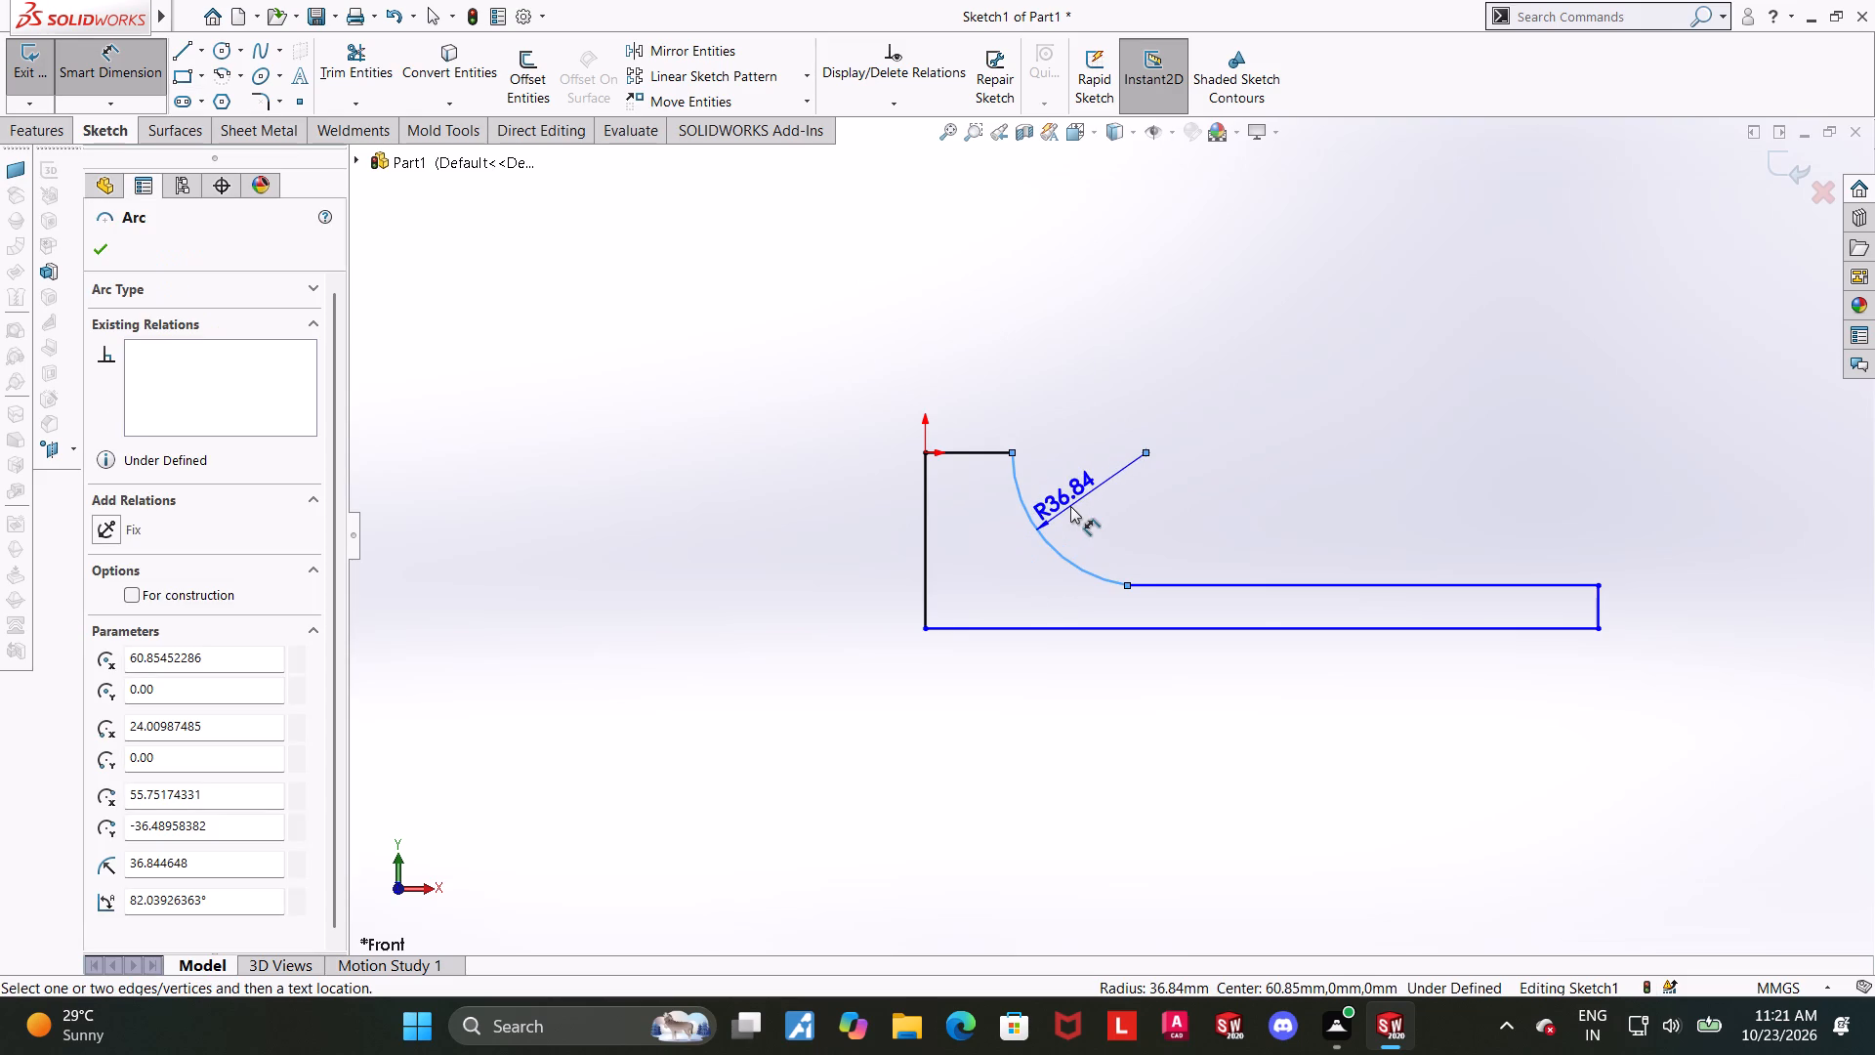
pyautogui.click(1070, 506)
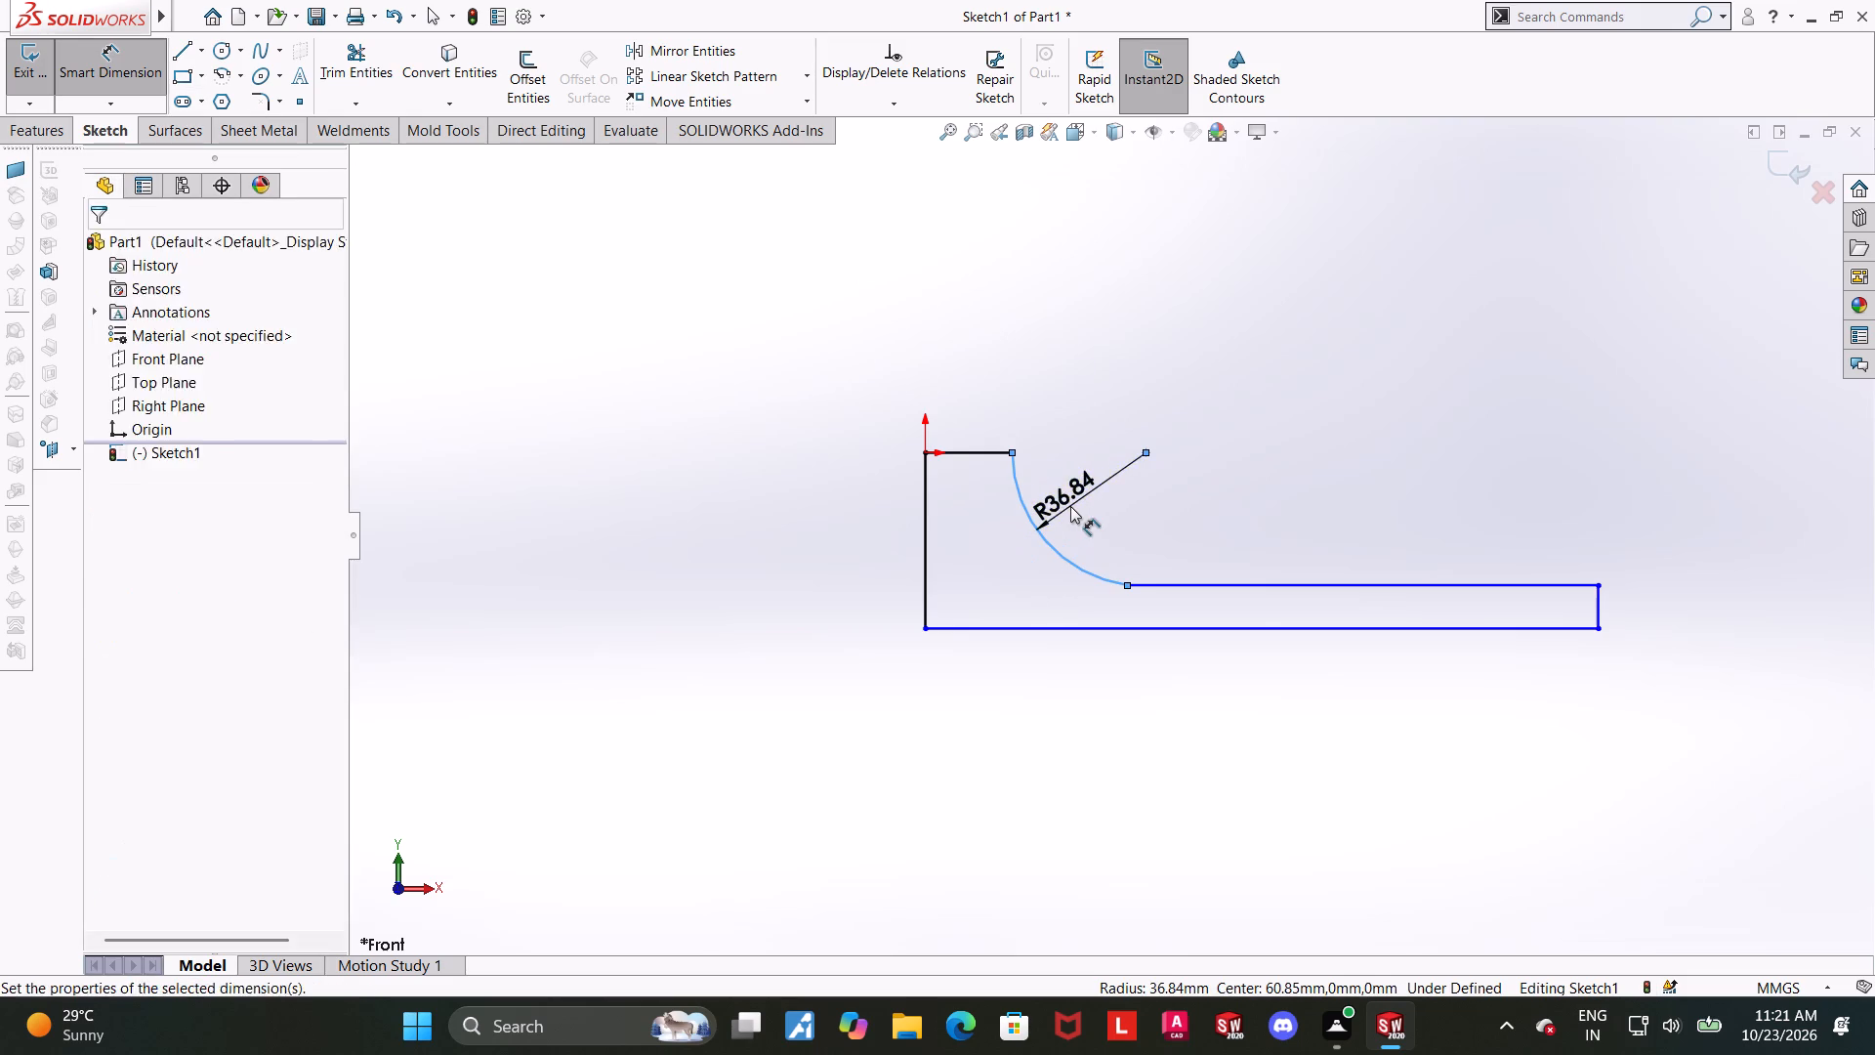
pyautogui.write('14')
pyautogui.press('Return')
pyautogui.press('Escape')
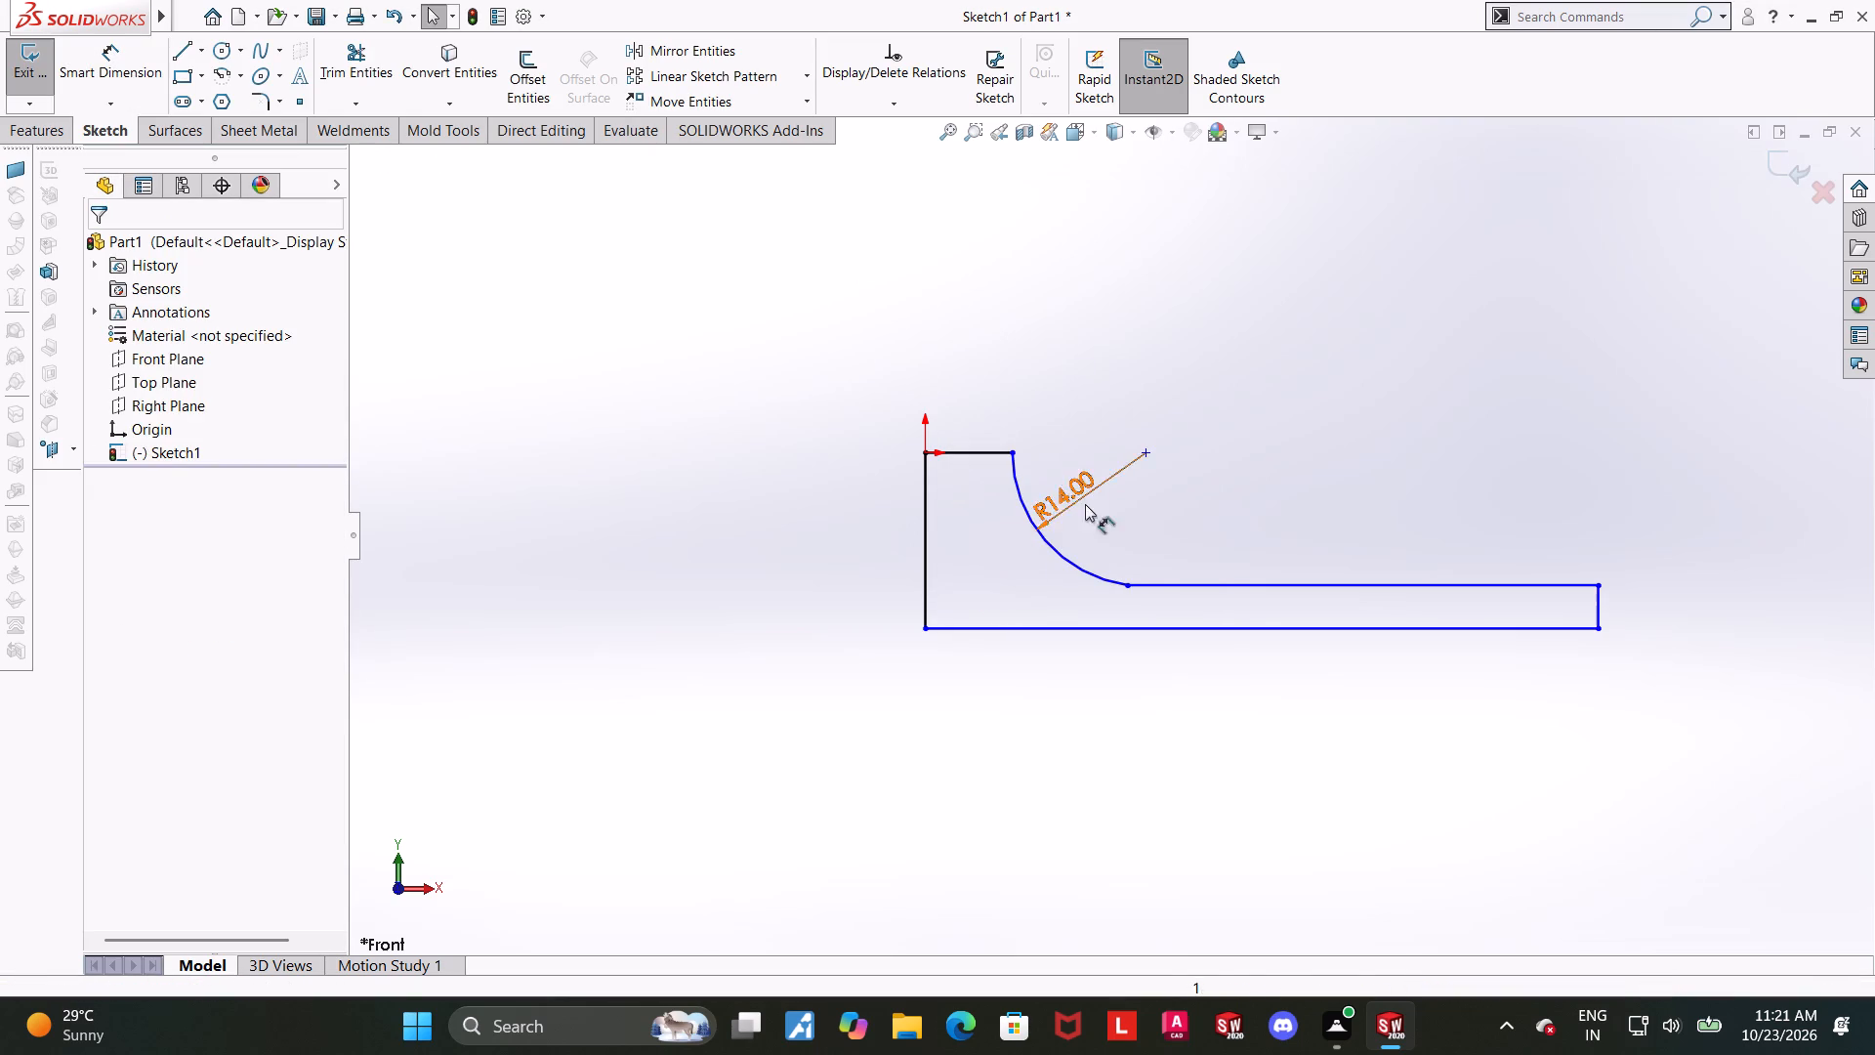
# Make the arc tangent to the horizontal ledge line it meets.
pyautogui.click(1146, 535)
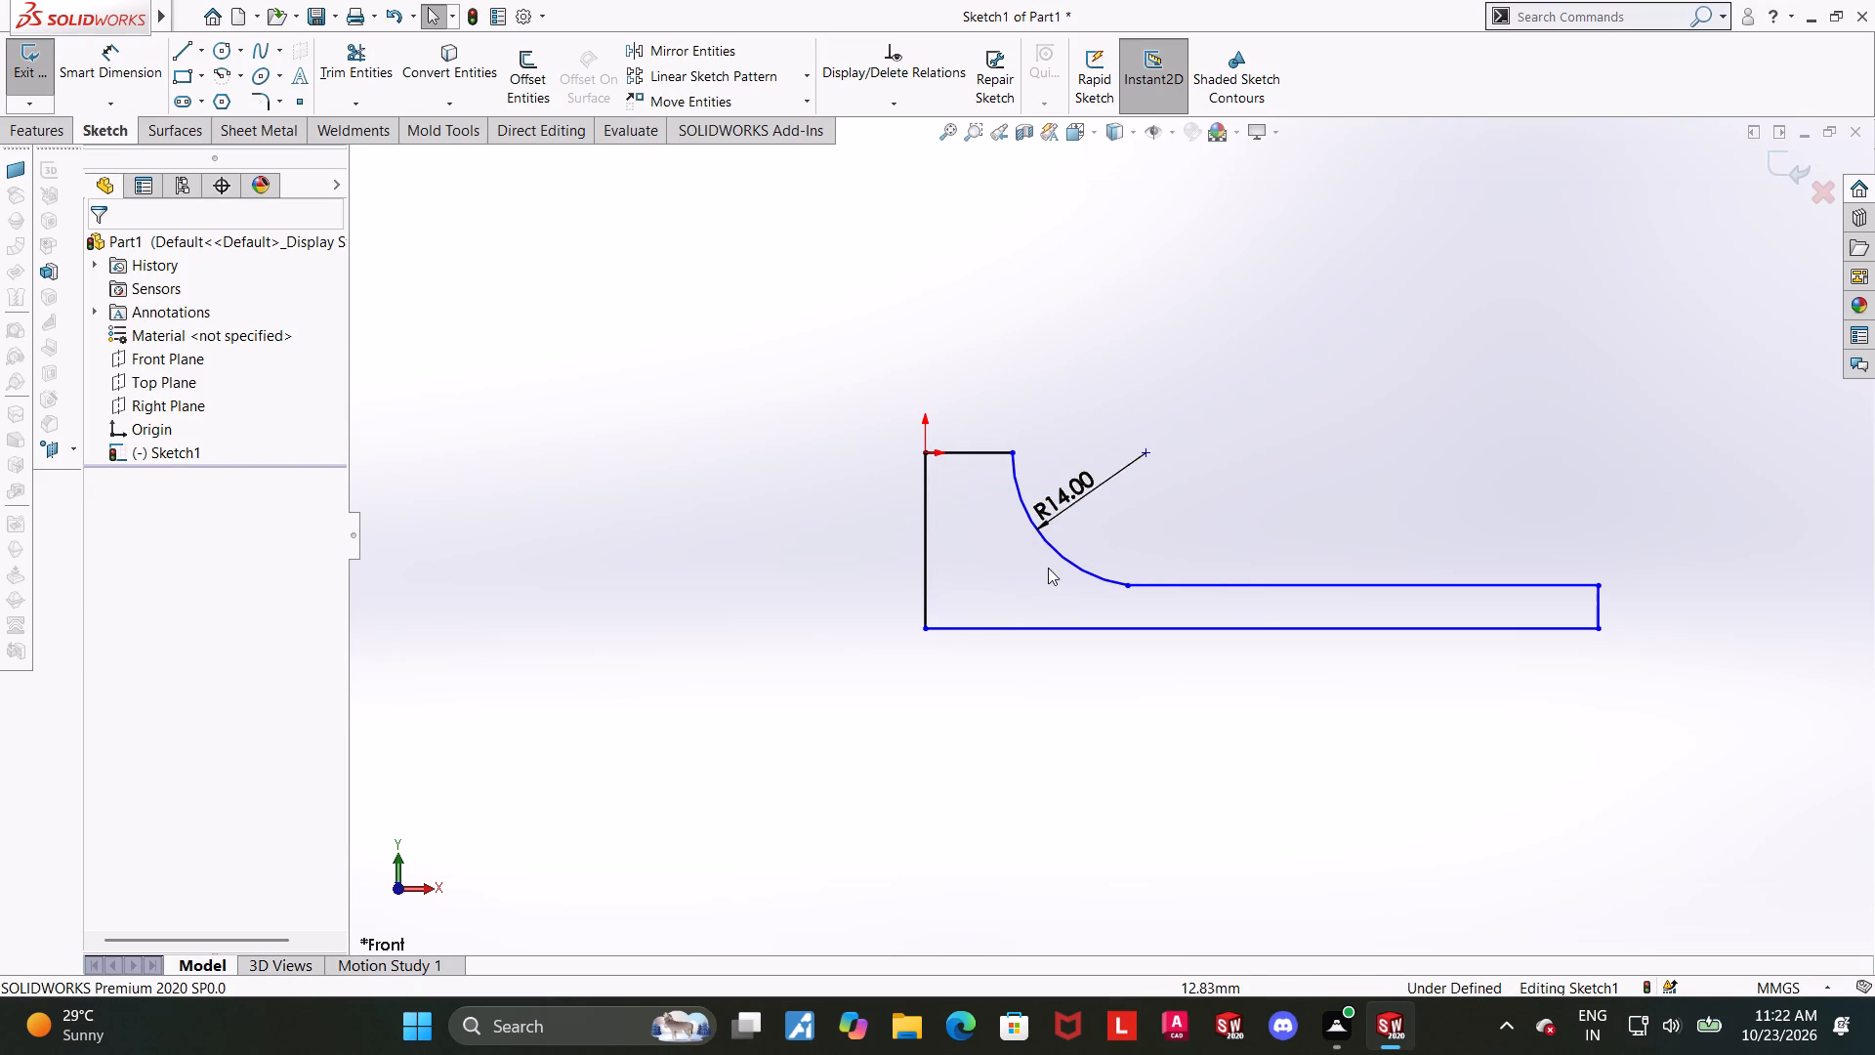
pyautogui.keyDown('ctrl'); pyautogui.click(1118, 580); pyautogui.keyUp('ctrl')
pyautogui.keyDown('ctrl'); pyautogui.click(1160, 587); pyautogui.keyUp('ctrl')
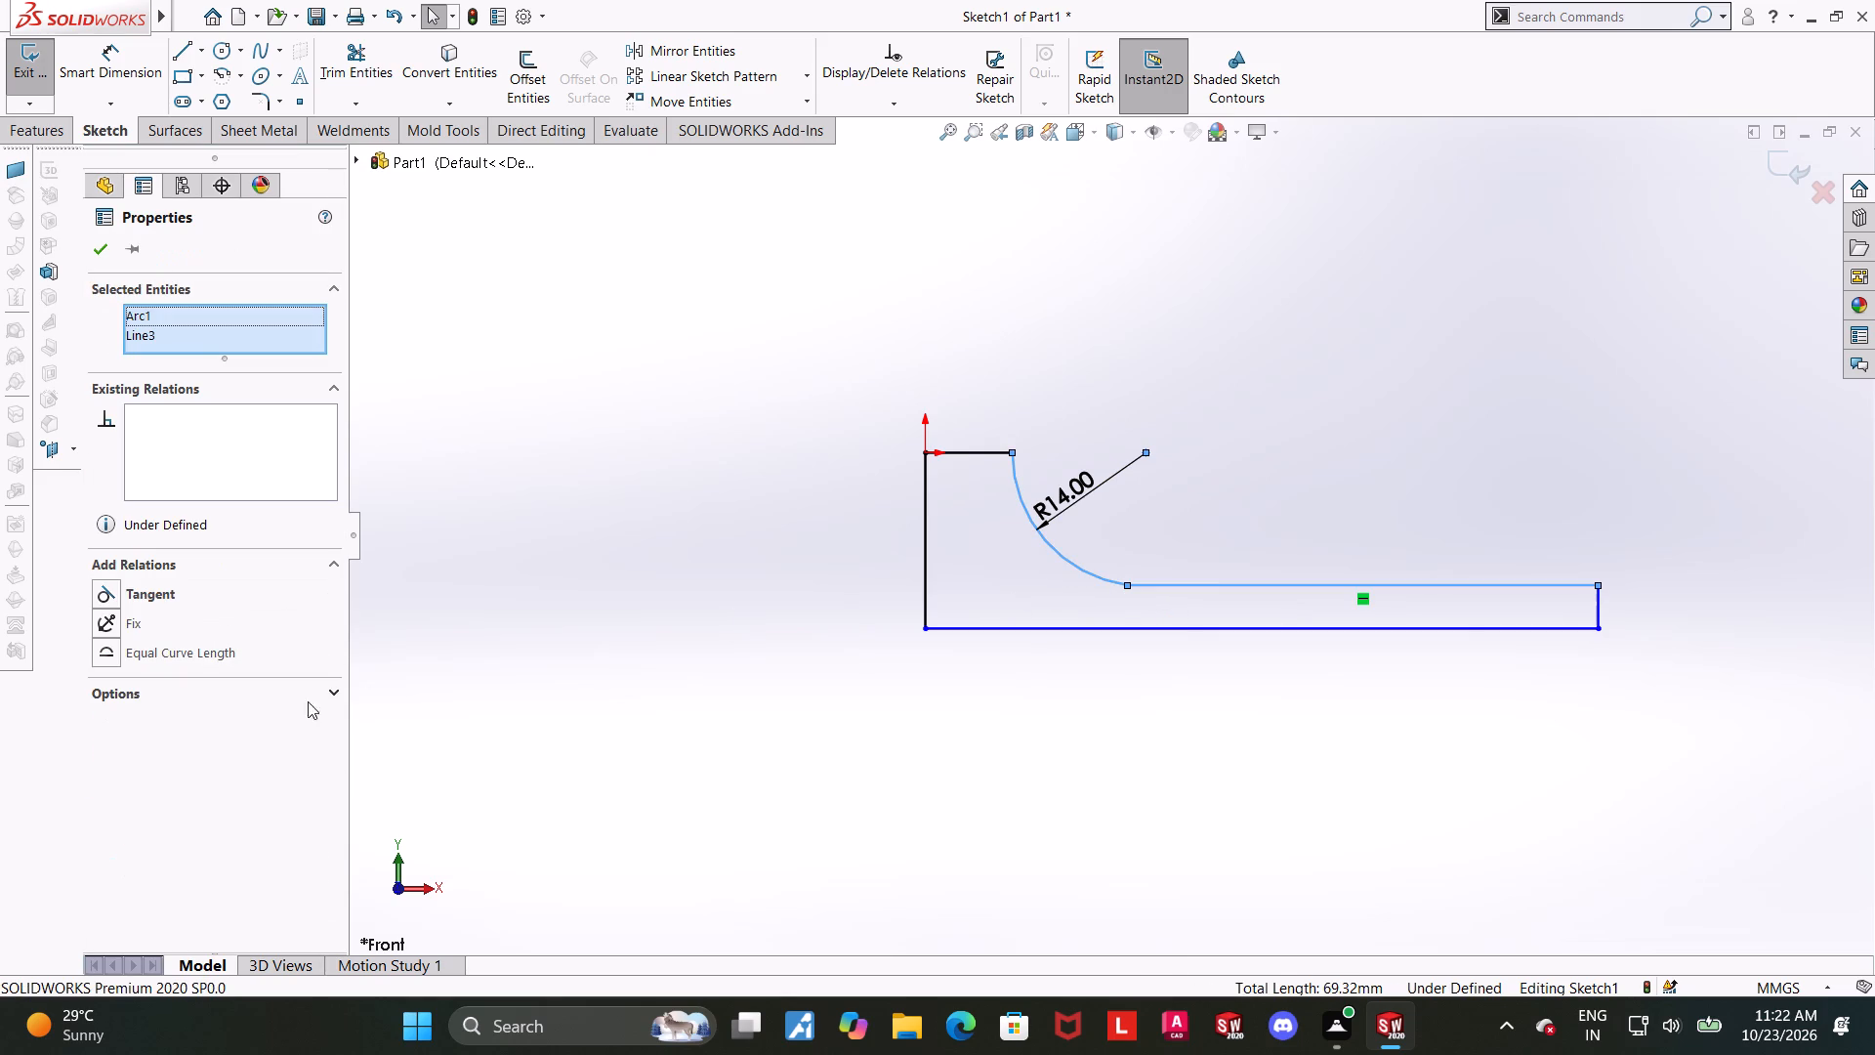
pyautogui.click(112, 586)
pyautogui.click(1309, 721)
# Dimension the short vertical edge at the profile's far end as 12 mm.
pyautogui.scroll(4, 1437, 710)
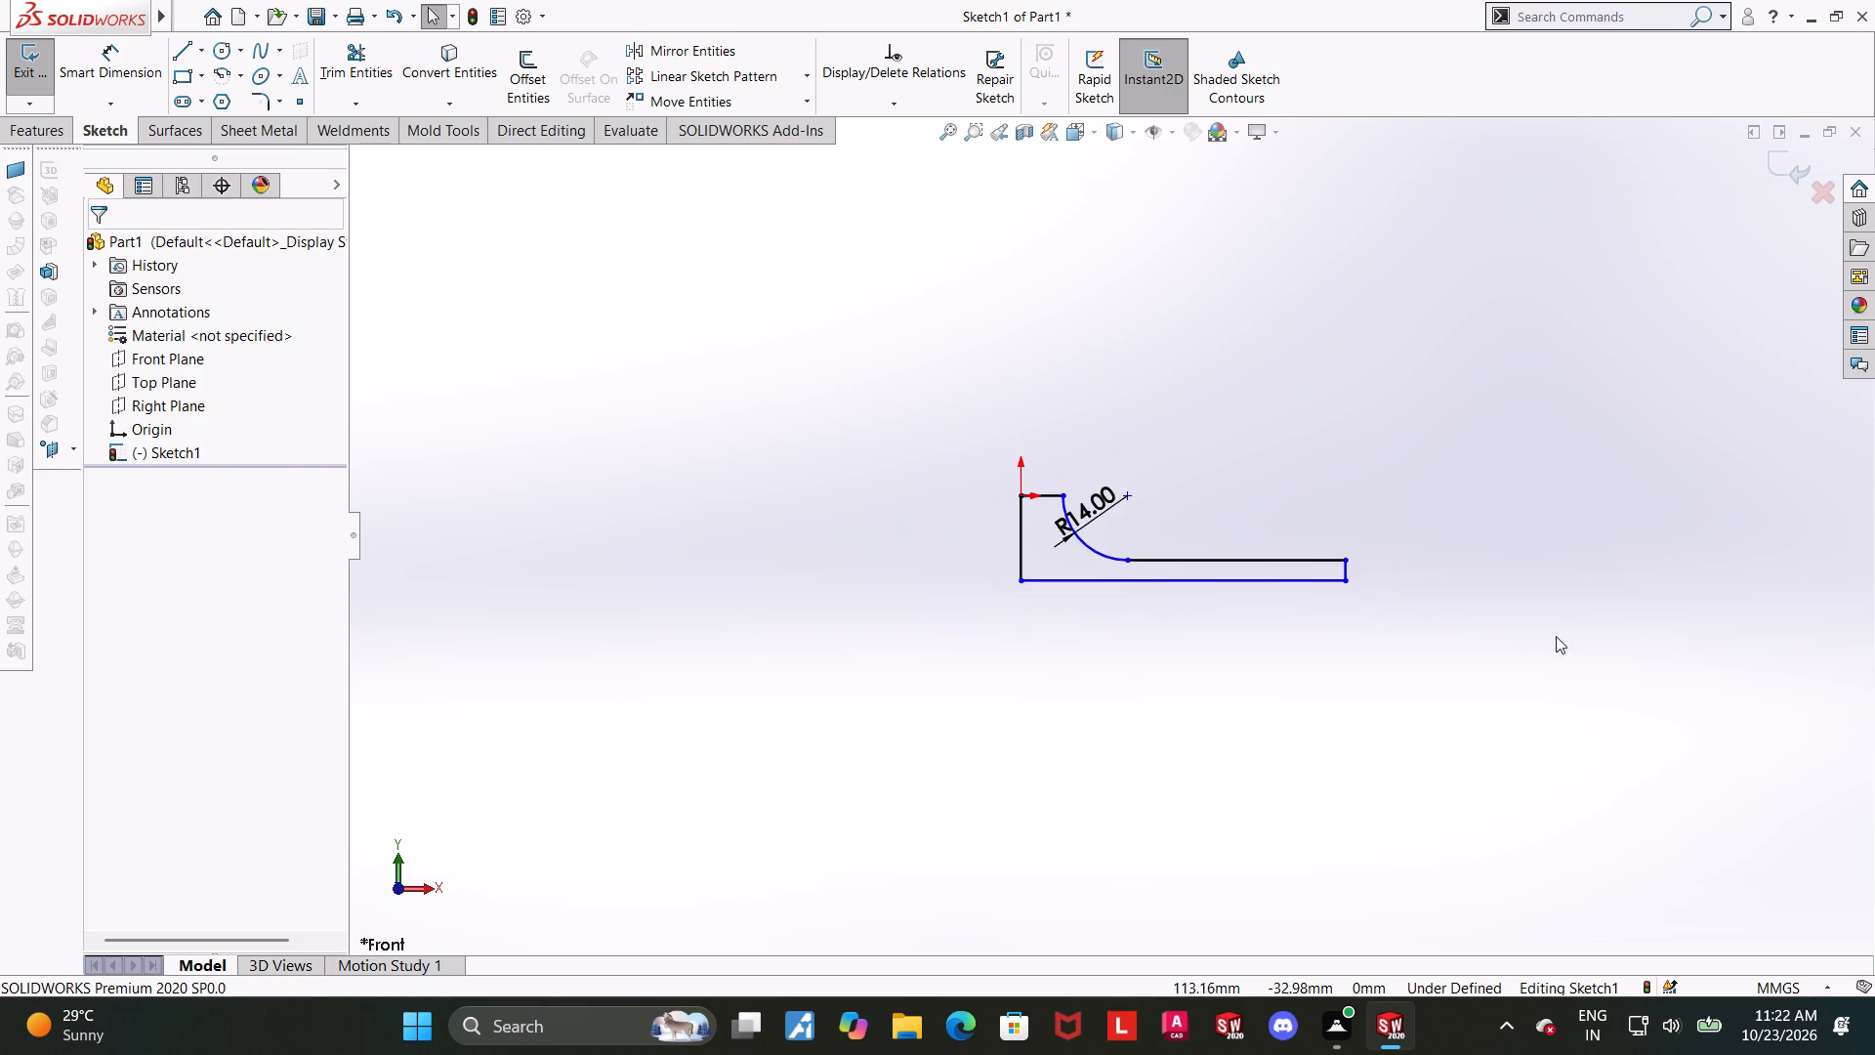
pyautogui.scroll(-2, 1555, 572)
pyautogui.click(137, 55)
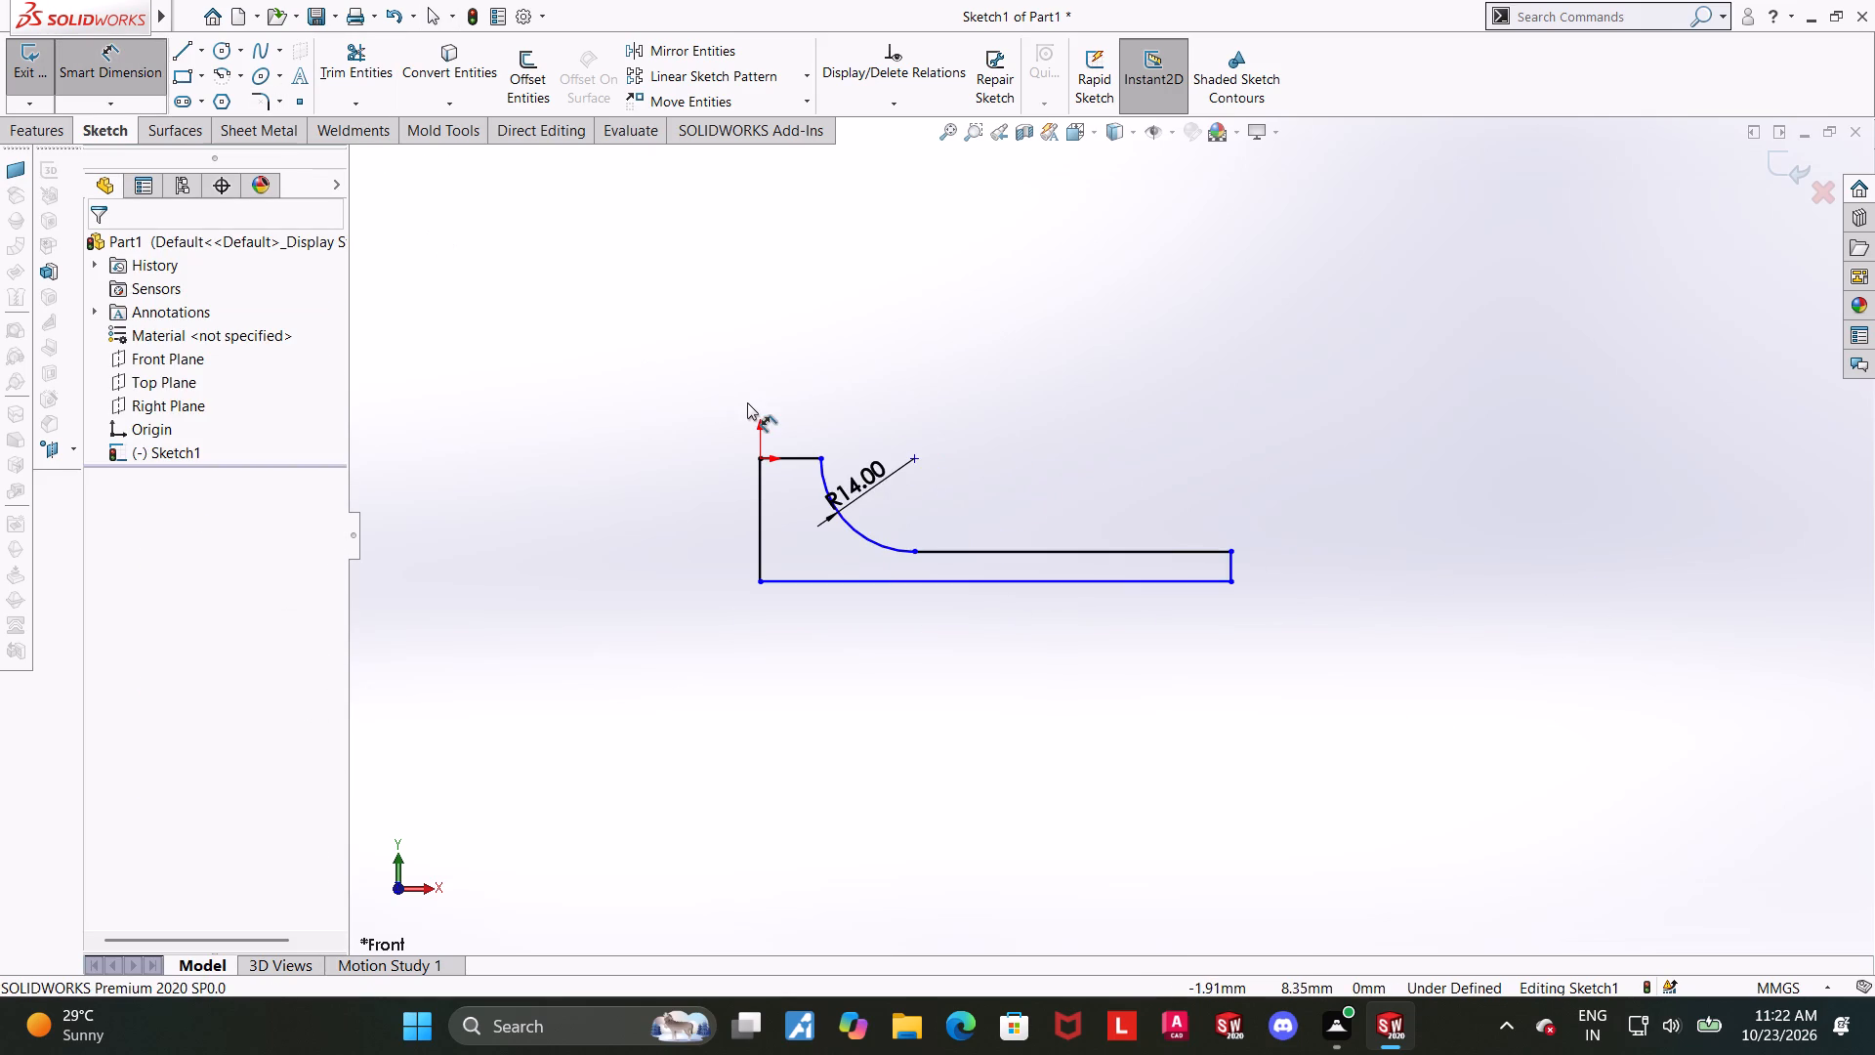
pyautogui.scroll(1, 728, 481)
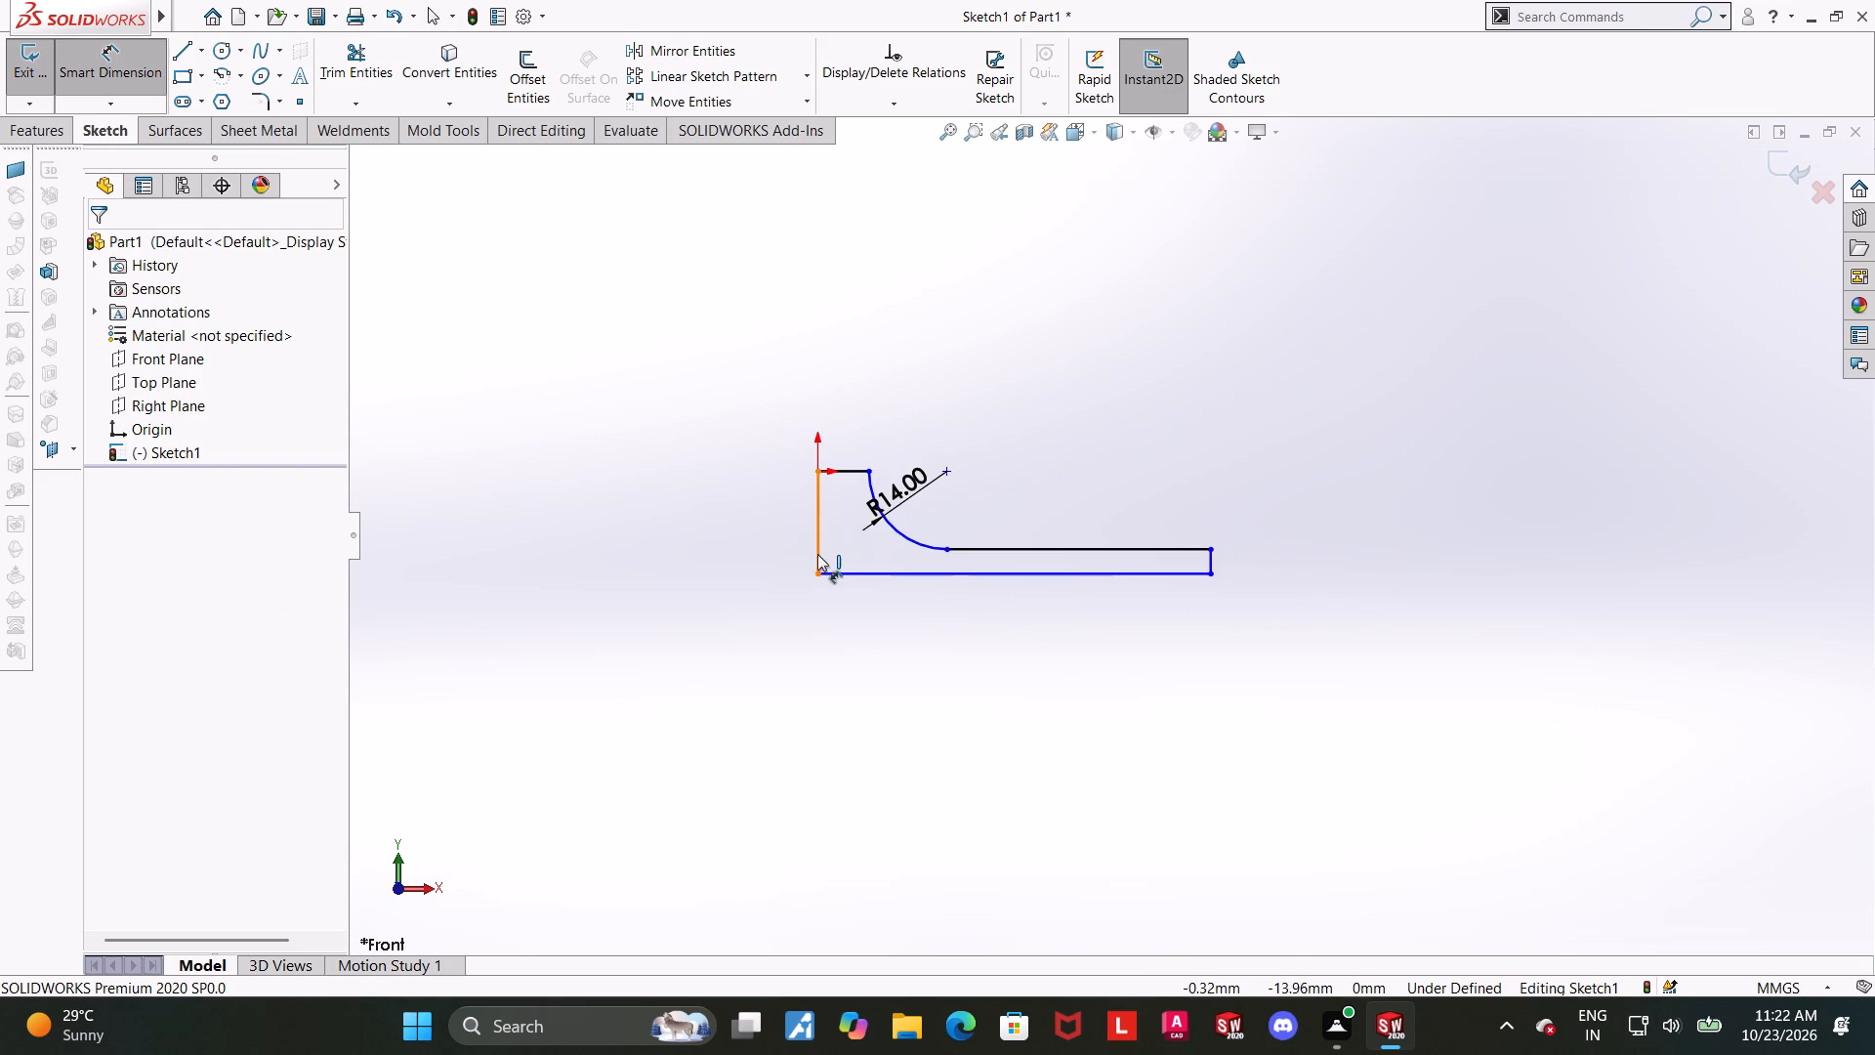
pyautogui.scroll(-1, 801, 571)
pyautogui.click(1308, 559)
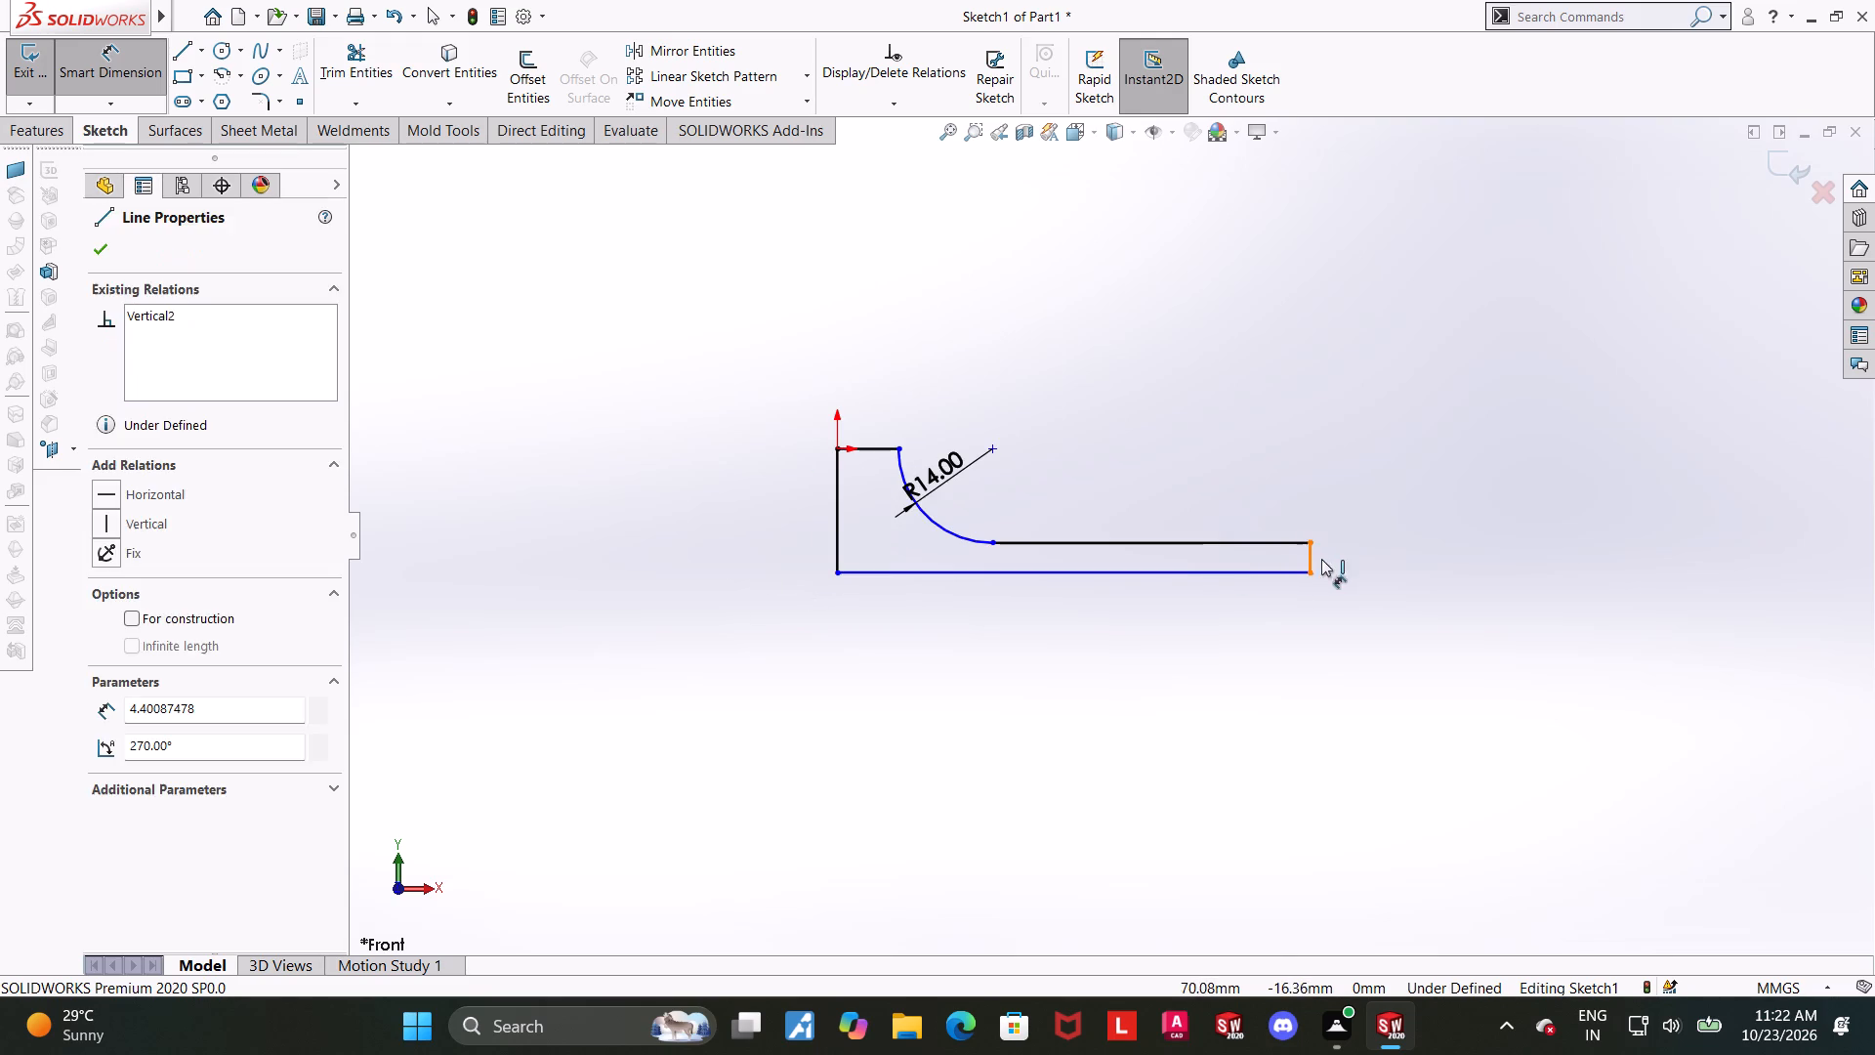
pyautogui.click(1343, 556)
pyautogui.write('12')
pyautogui.press('Return')
pyautogui.press('Escape')
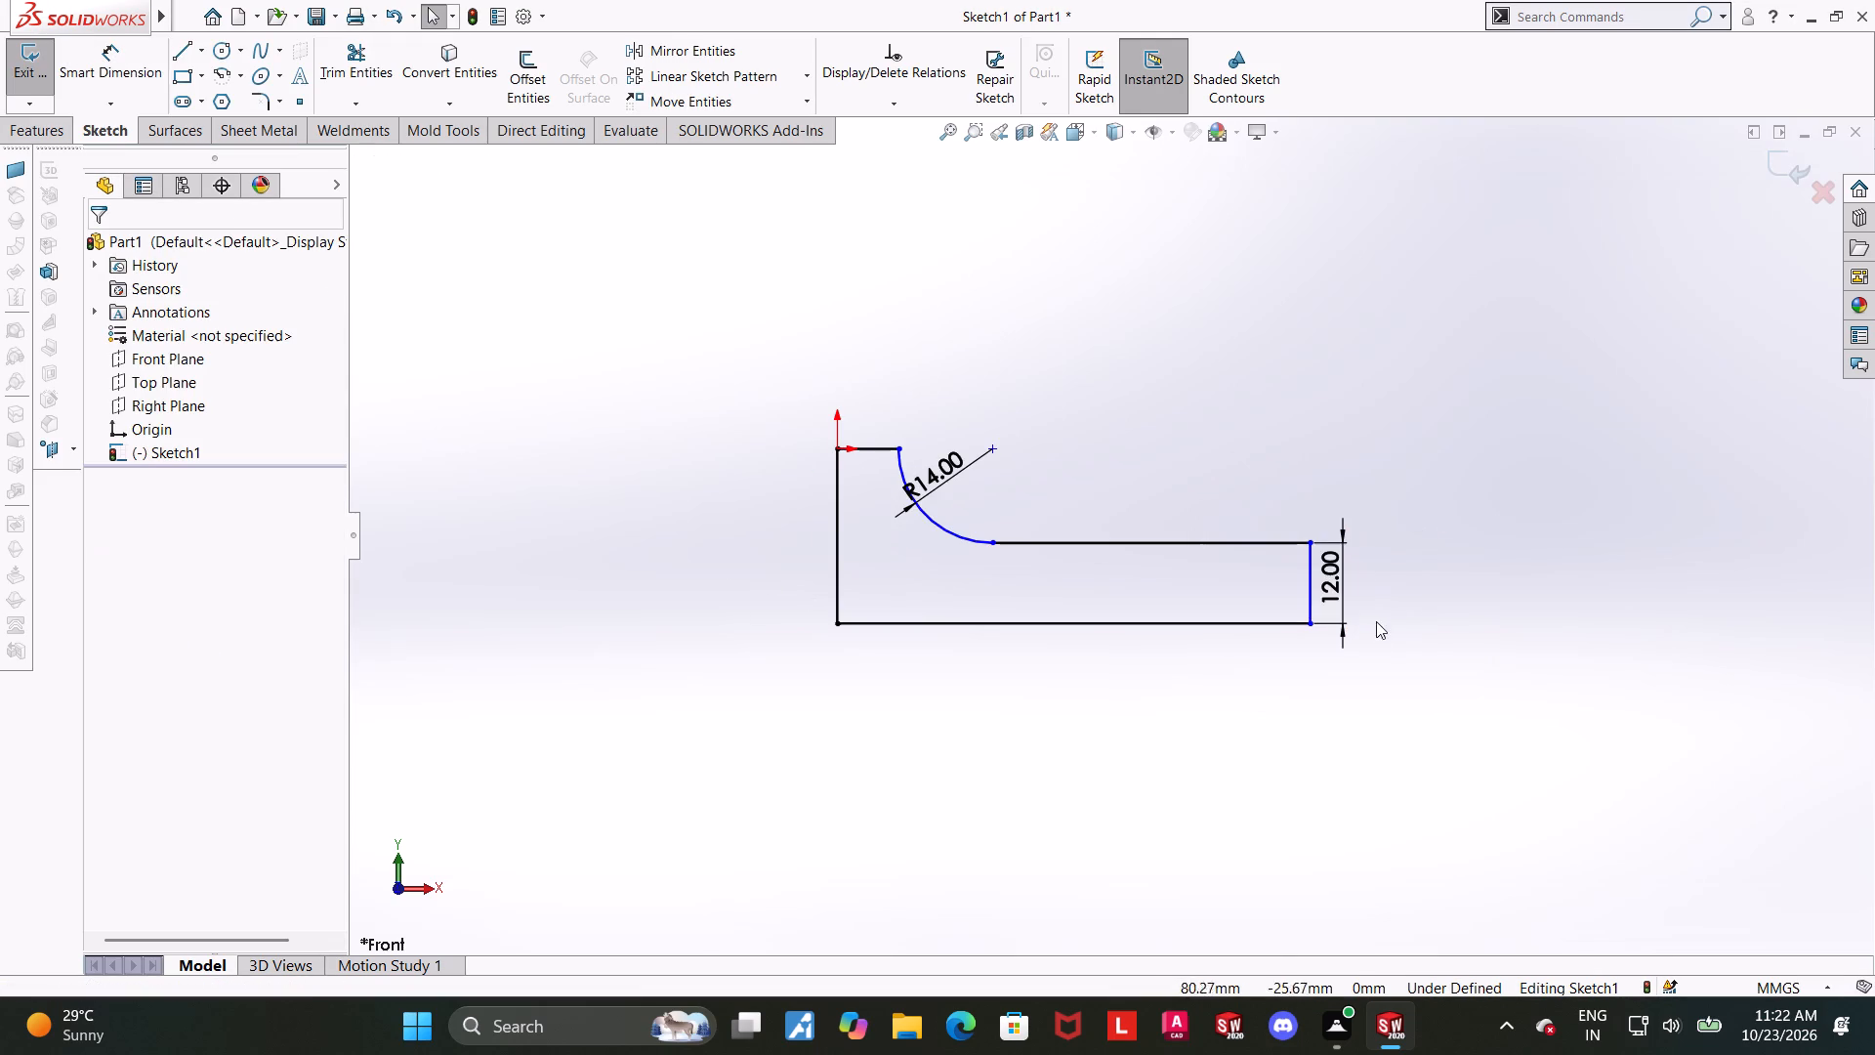
# Dimension the profile's bottom line with a length of 115.5 mm.
pyautogui.scroll(-1, 1066, 503)
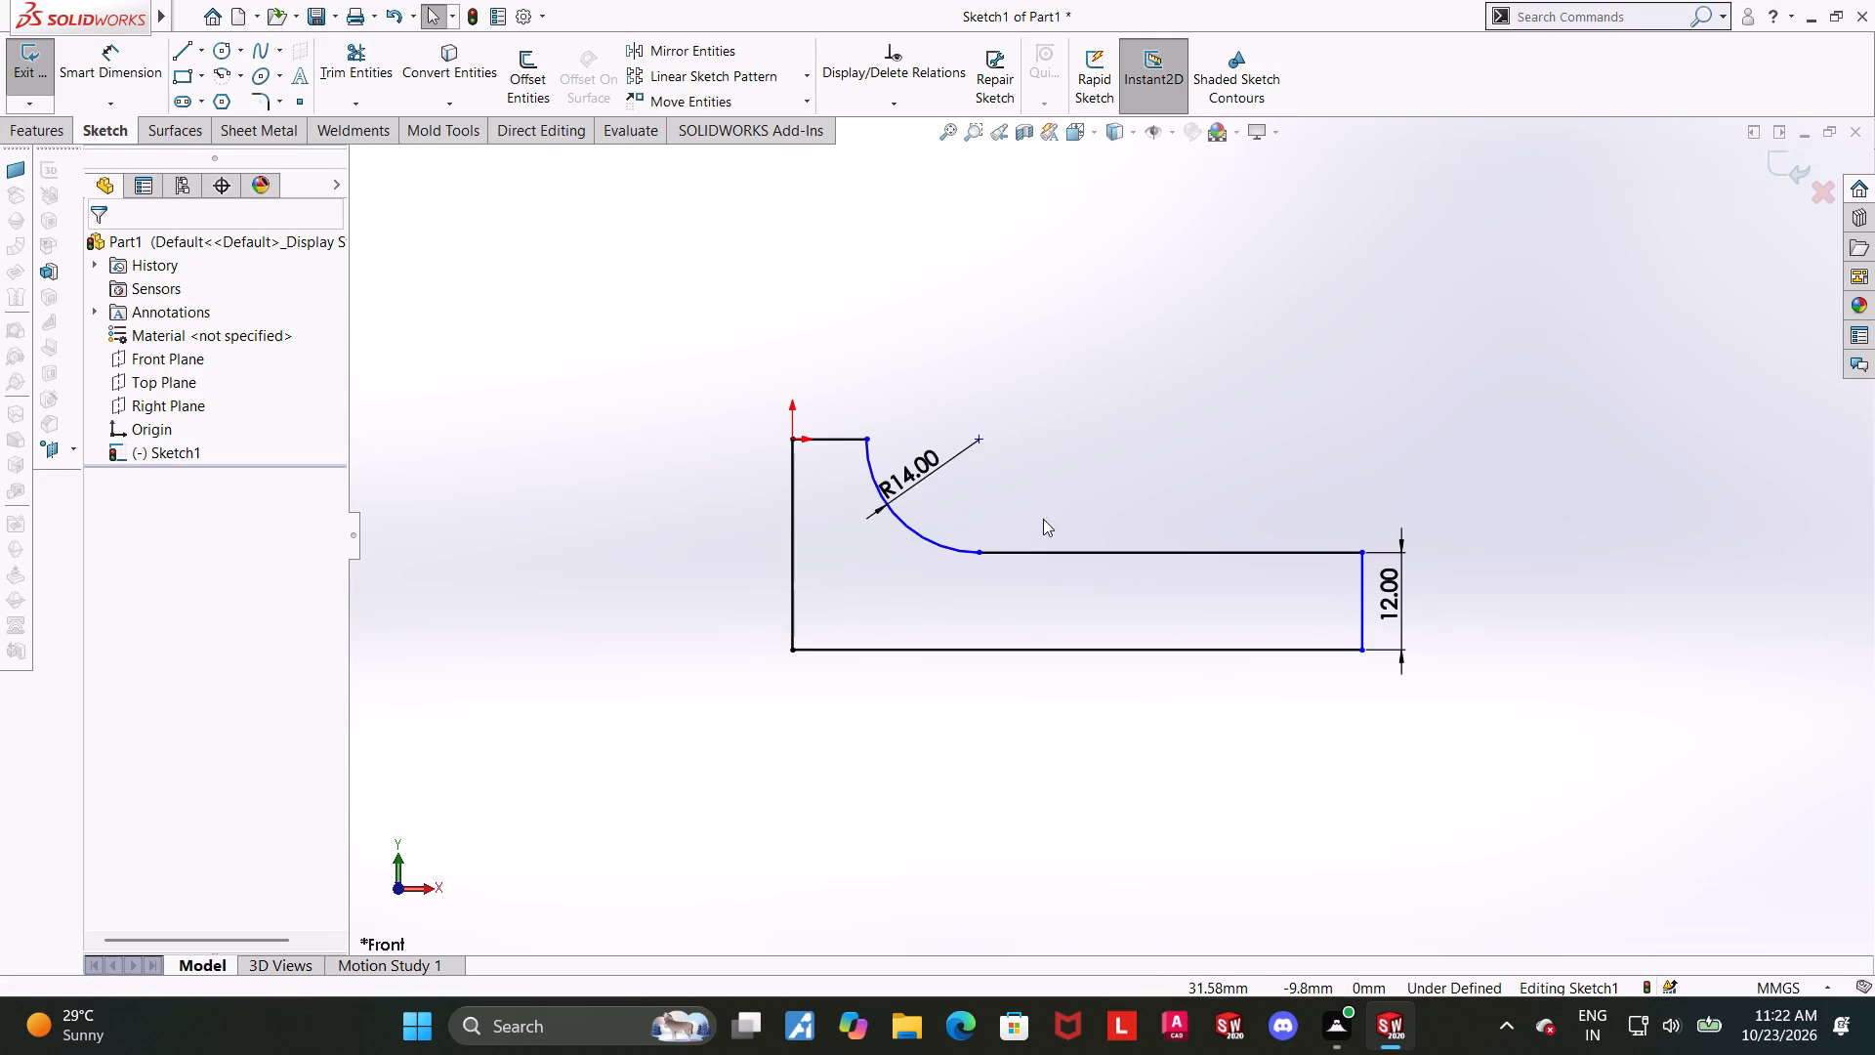
pyautogui.click(83, 71)
pyautogui.click(1089, 650)
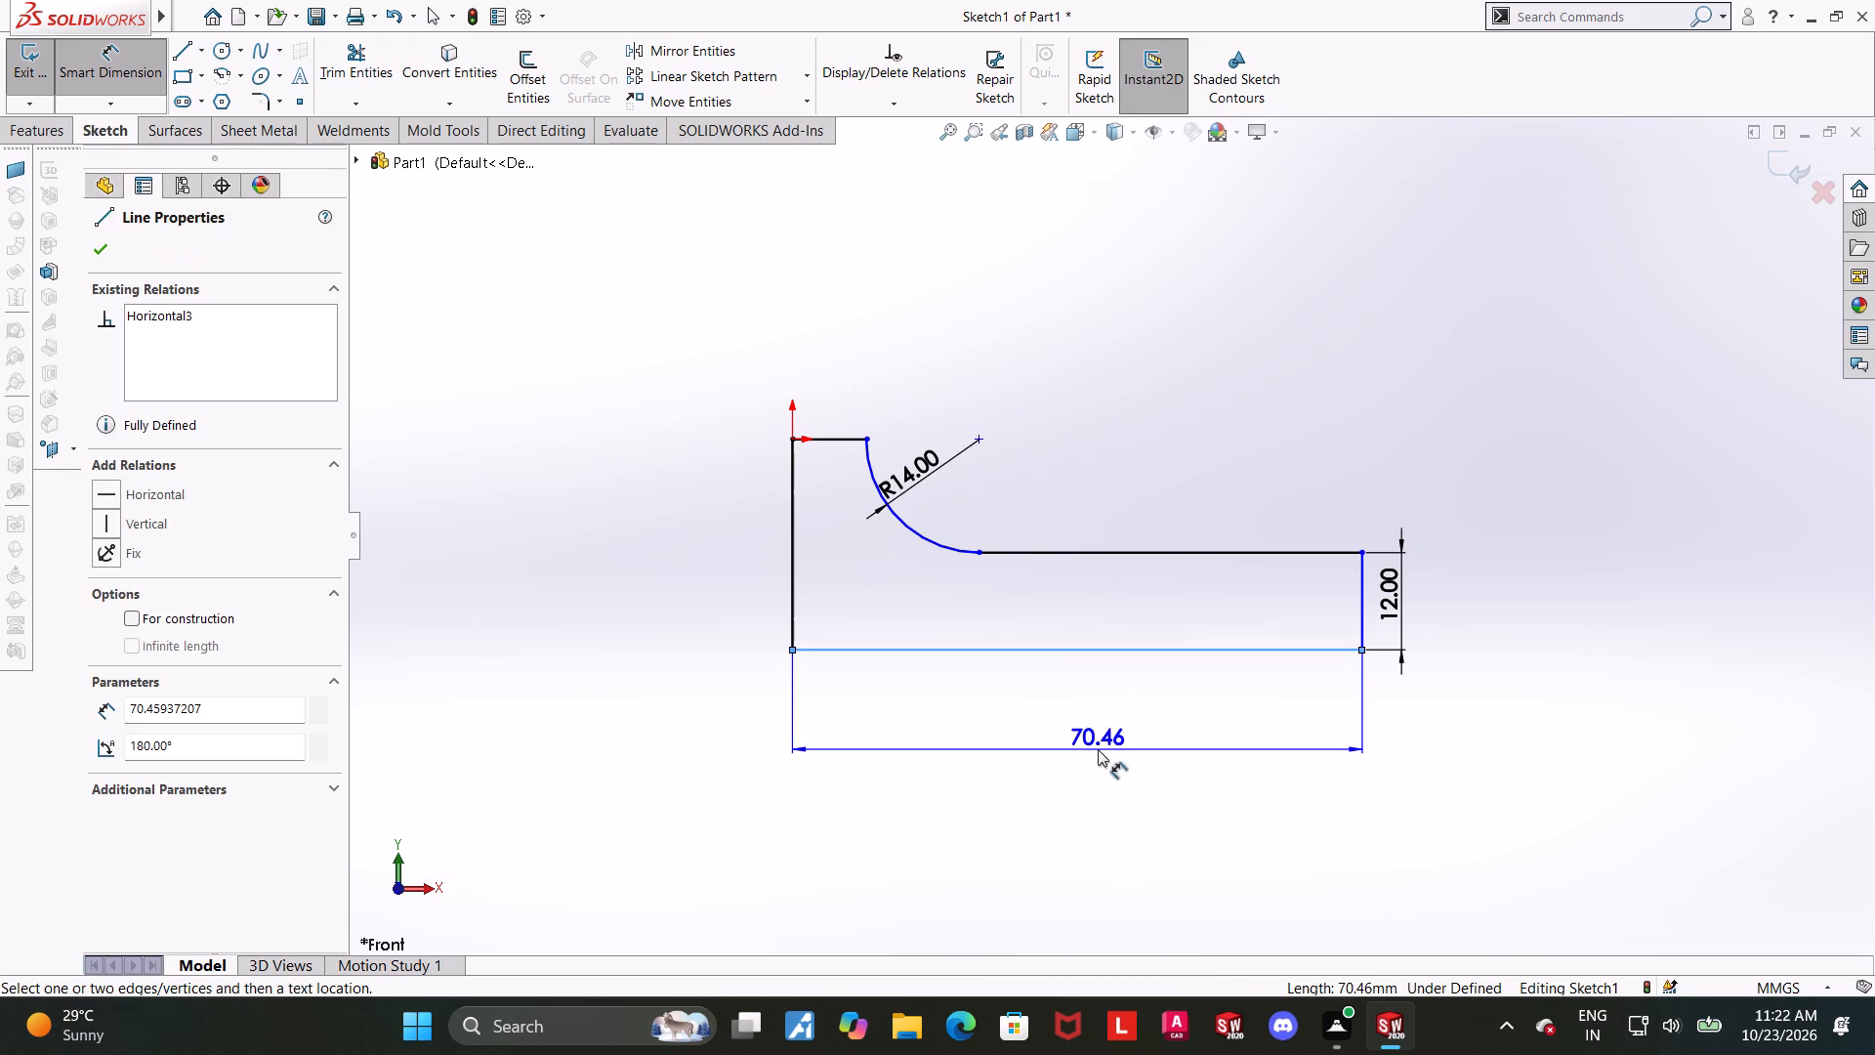
pyautogui.click(1098, 749)
pyautogui.write('115.5')
pyautogui.press('Return')
pyautogui.press('Escape')
# Trim away the vertical line joining the origin to the bottom line.
pyautogui.scroll(1, 1062, 569)
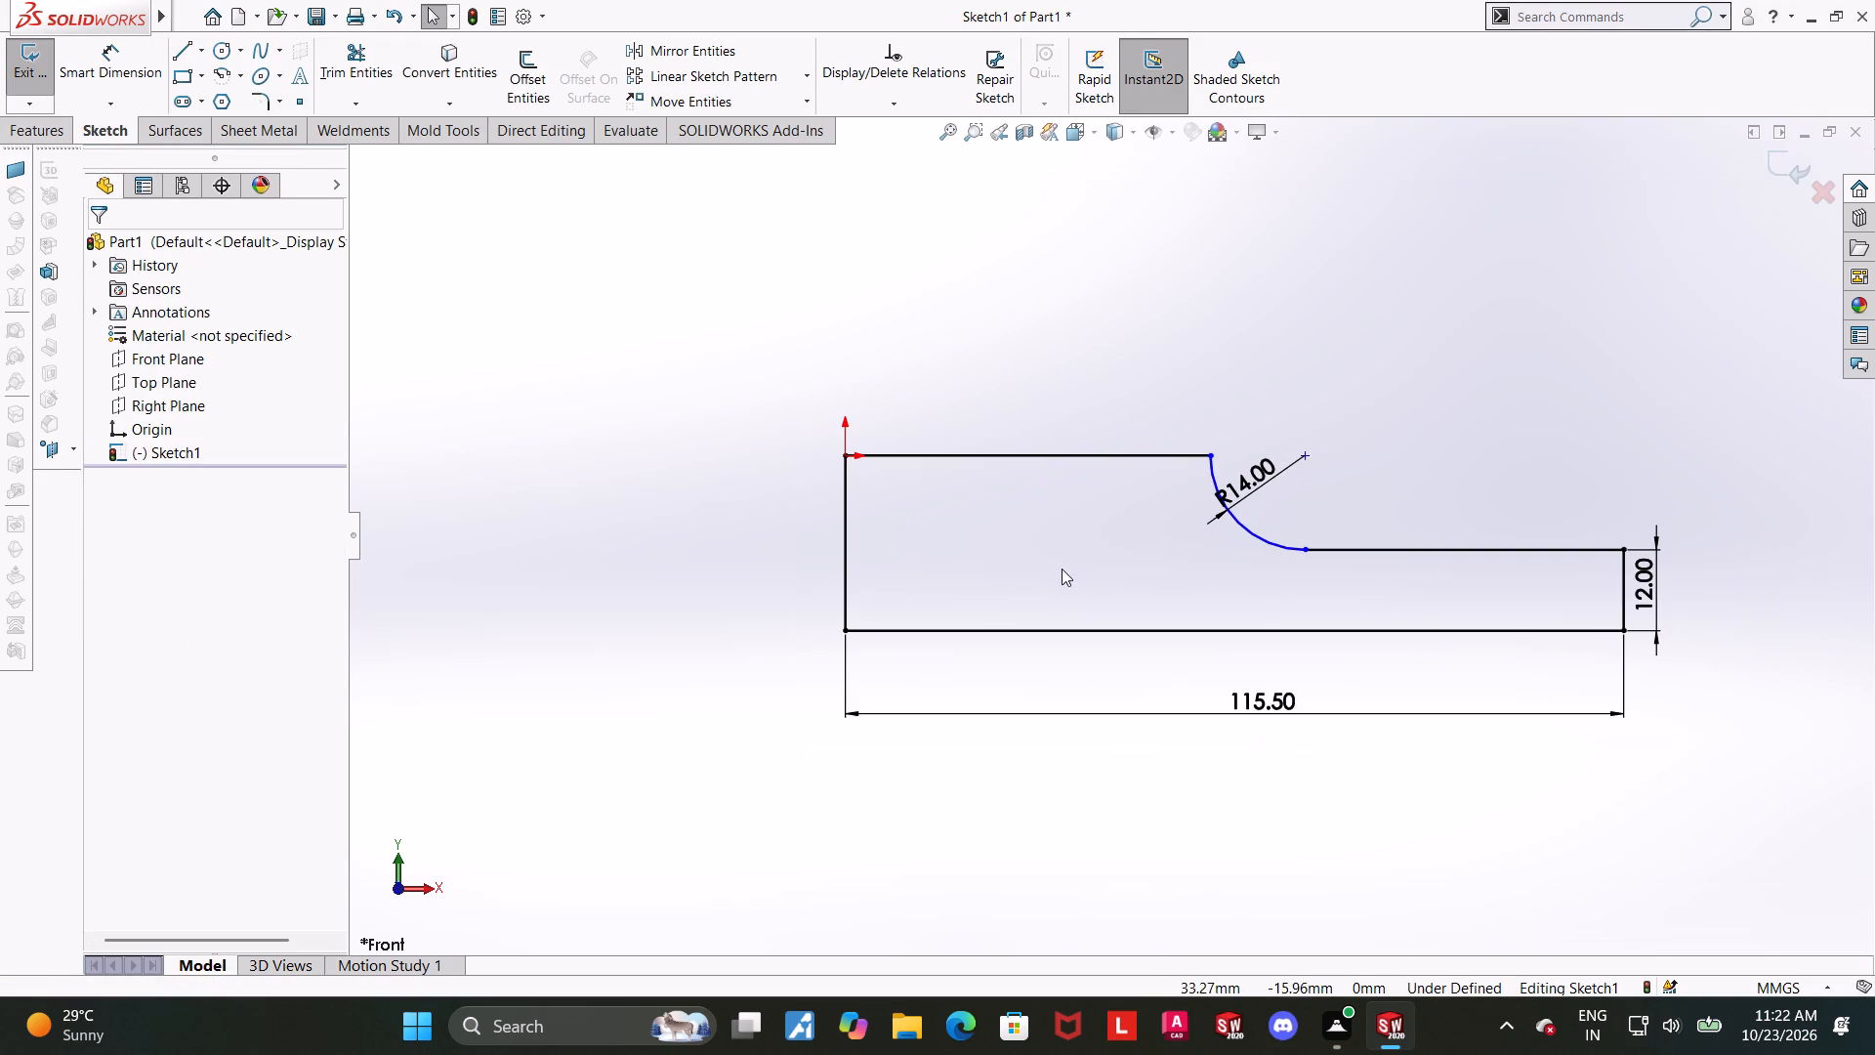
pyautogui.scroll(1, 1145, 604)
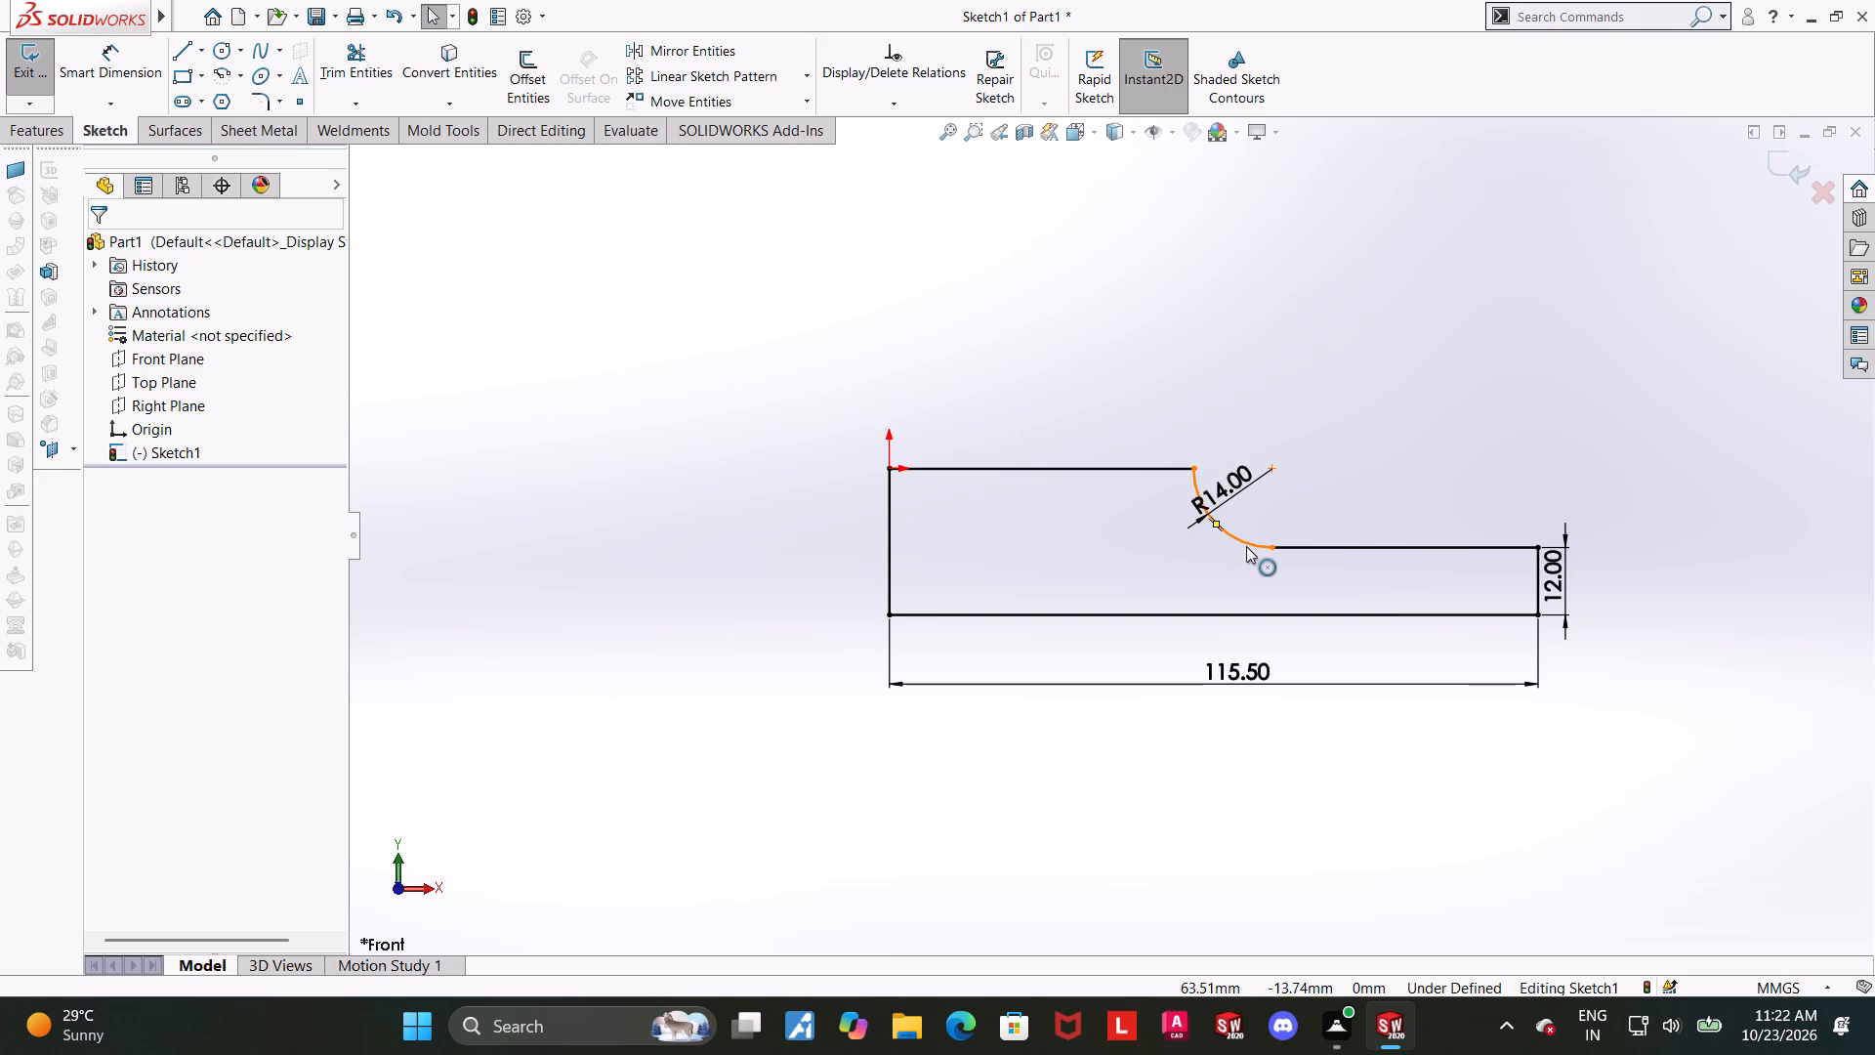
pyautogui.scroll(1, 1246, 546)
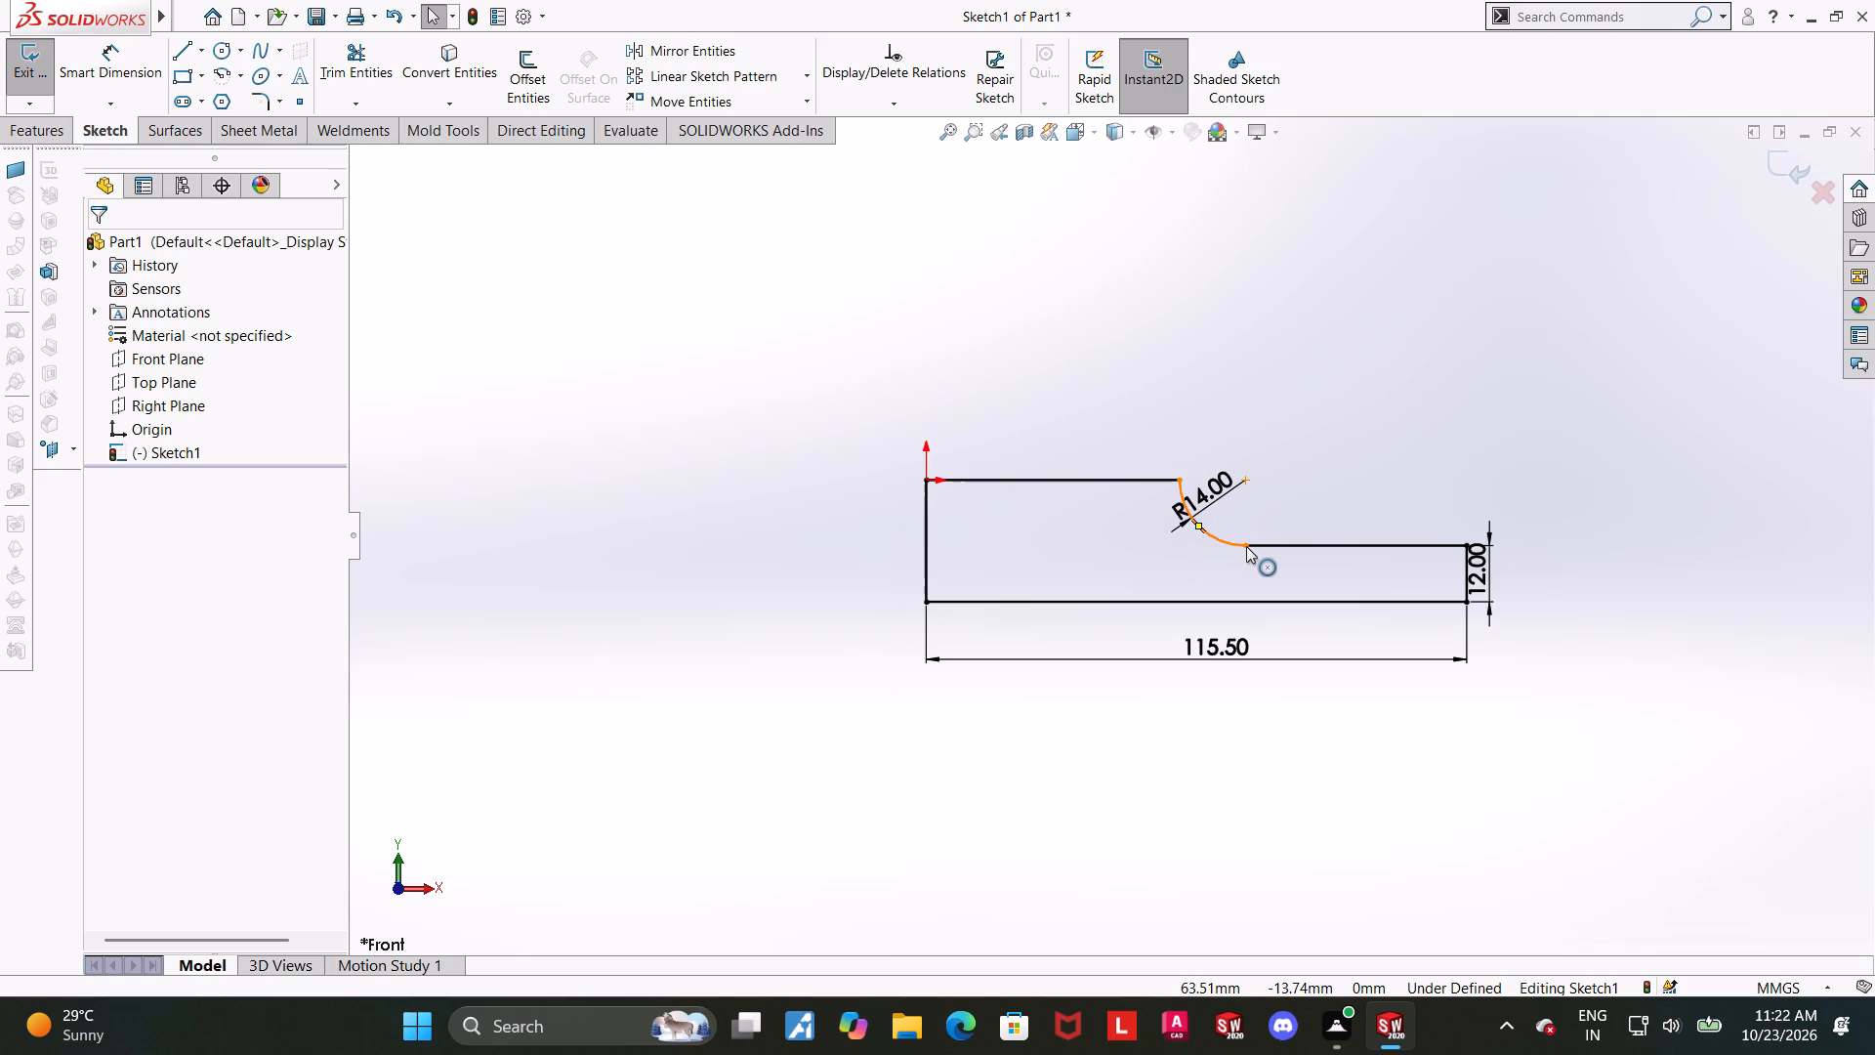
pyautogui.scroll(-2, 1272, 473)
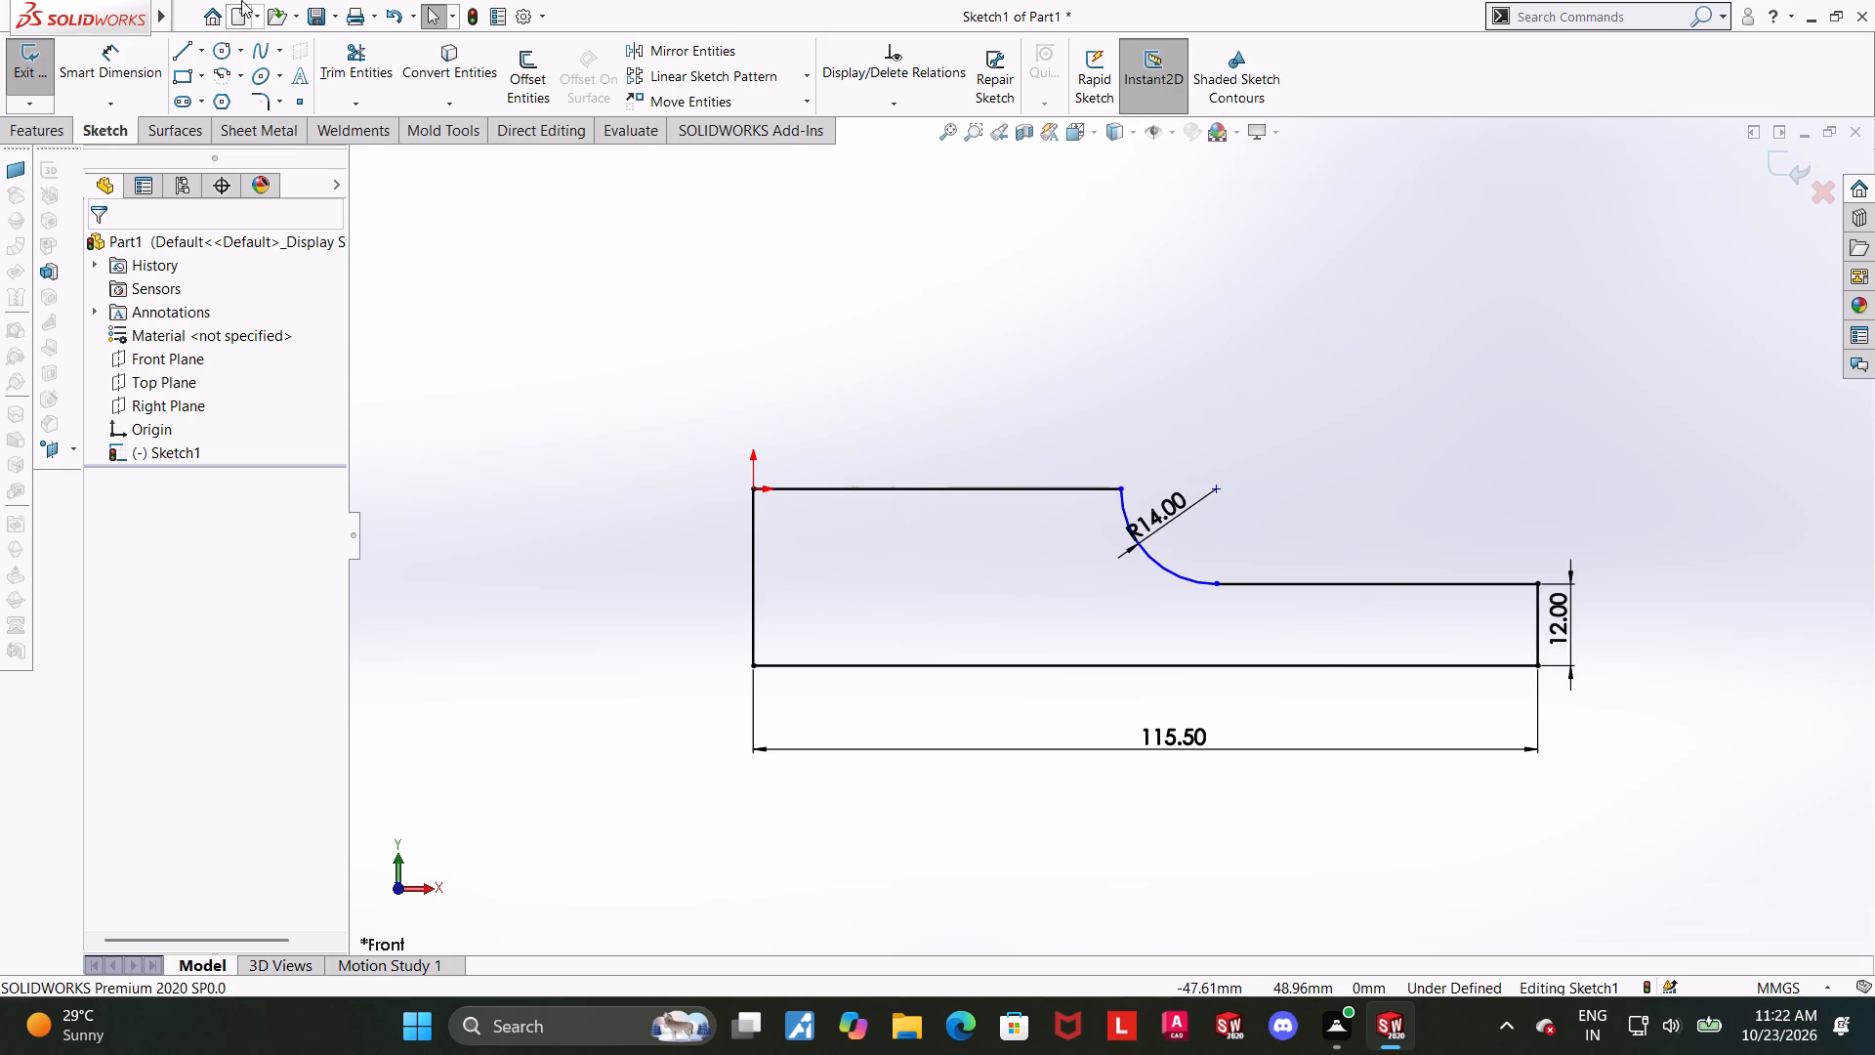
pyautogui.click(386, 65)
pyautogui.moveTo(770, 584); pyautogui.dragTo(670, 576)
pyautogui.press('Escape')
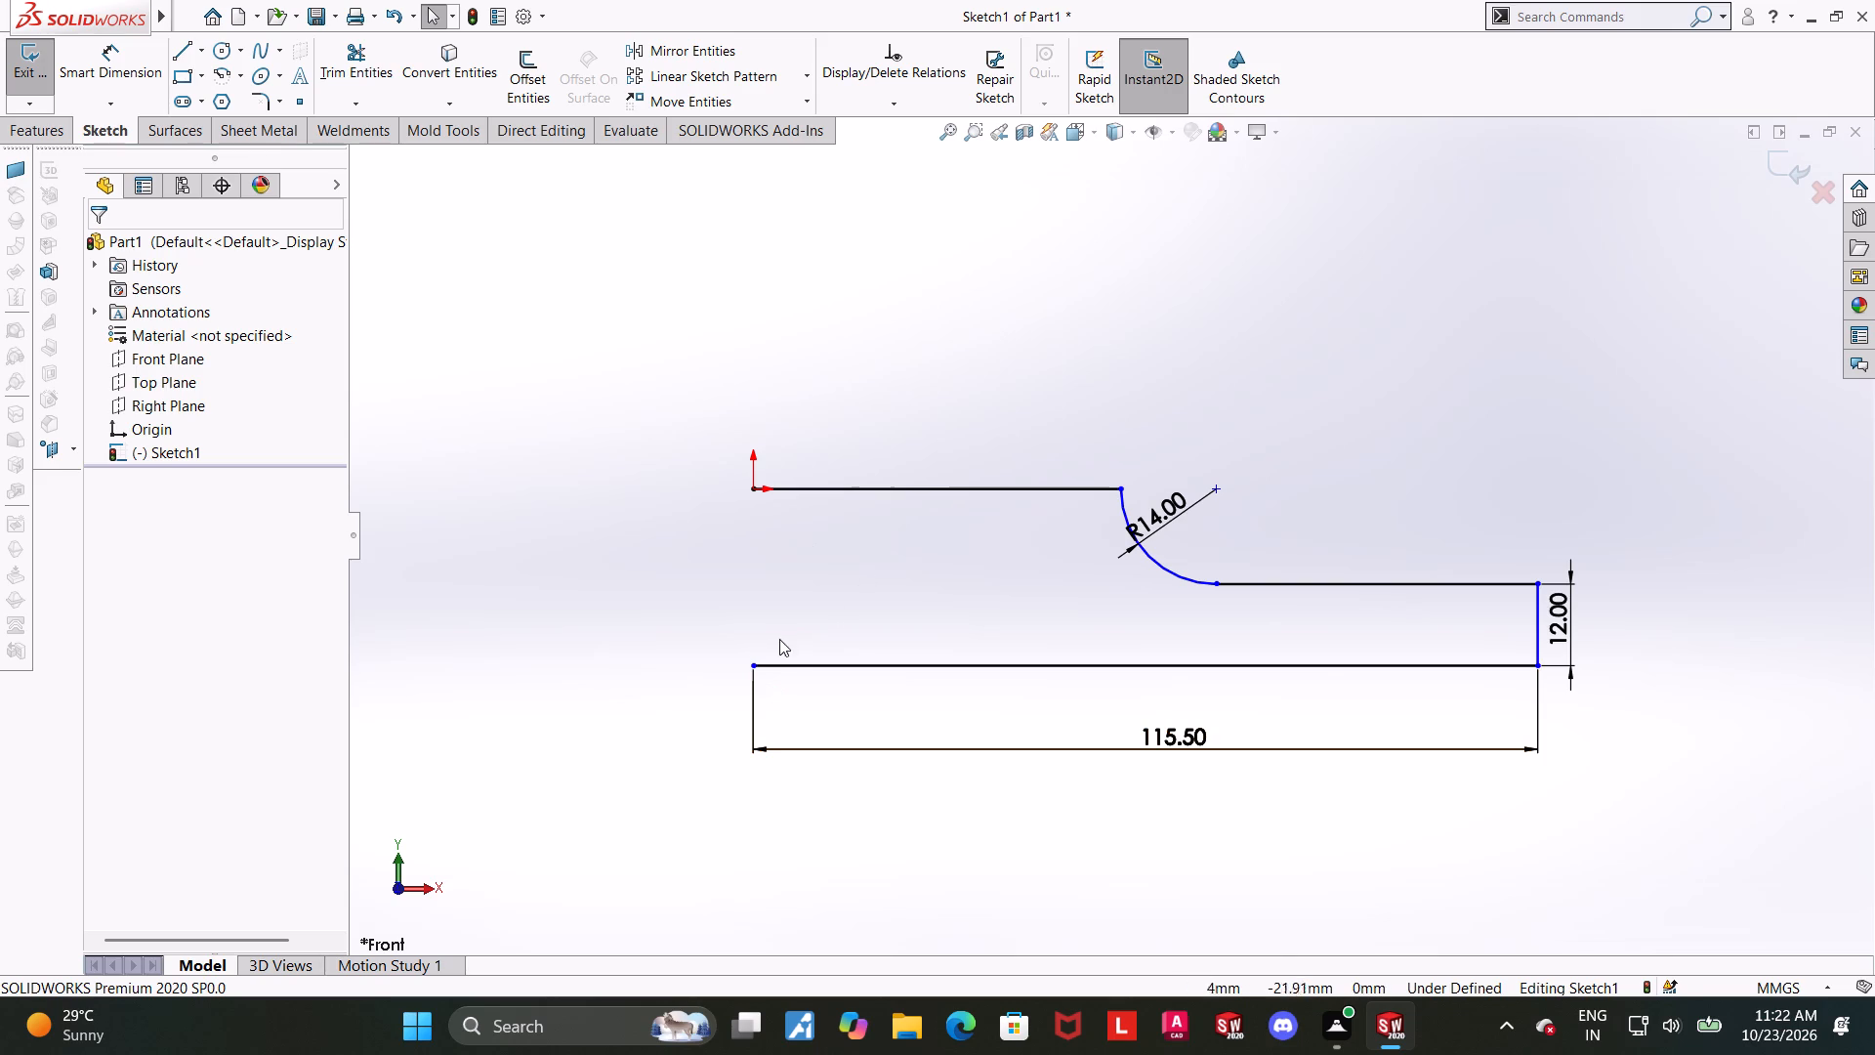
# Shift the 12 mm end edge and the attached bottom line slightly in the positive X direction, away from the origin.
pyautogui.moveTo(756, 662); pyautogui.dragTo(840, 661)
pyautogui.press('Escape')
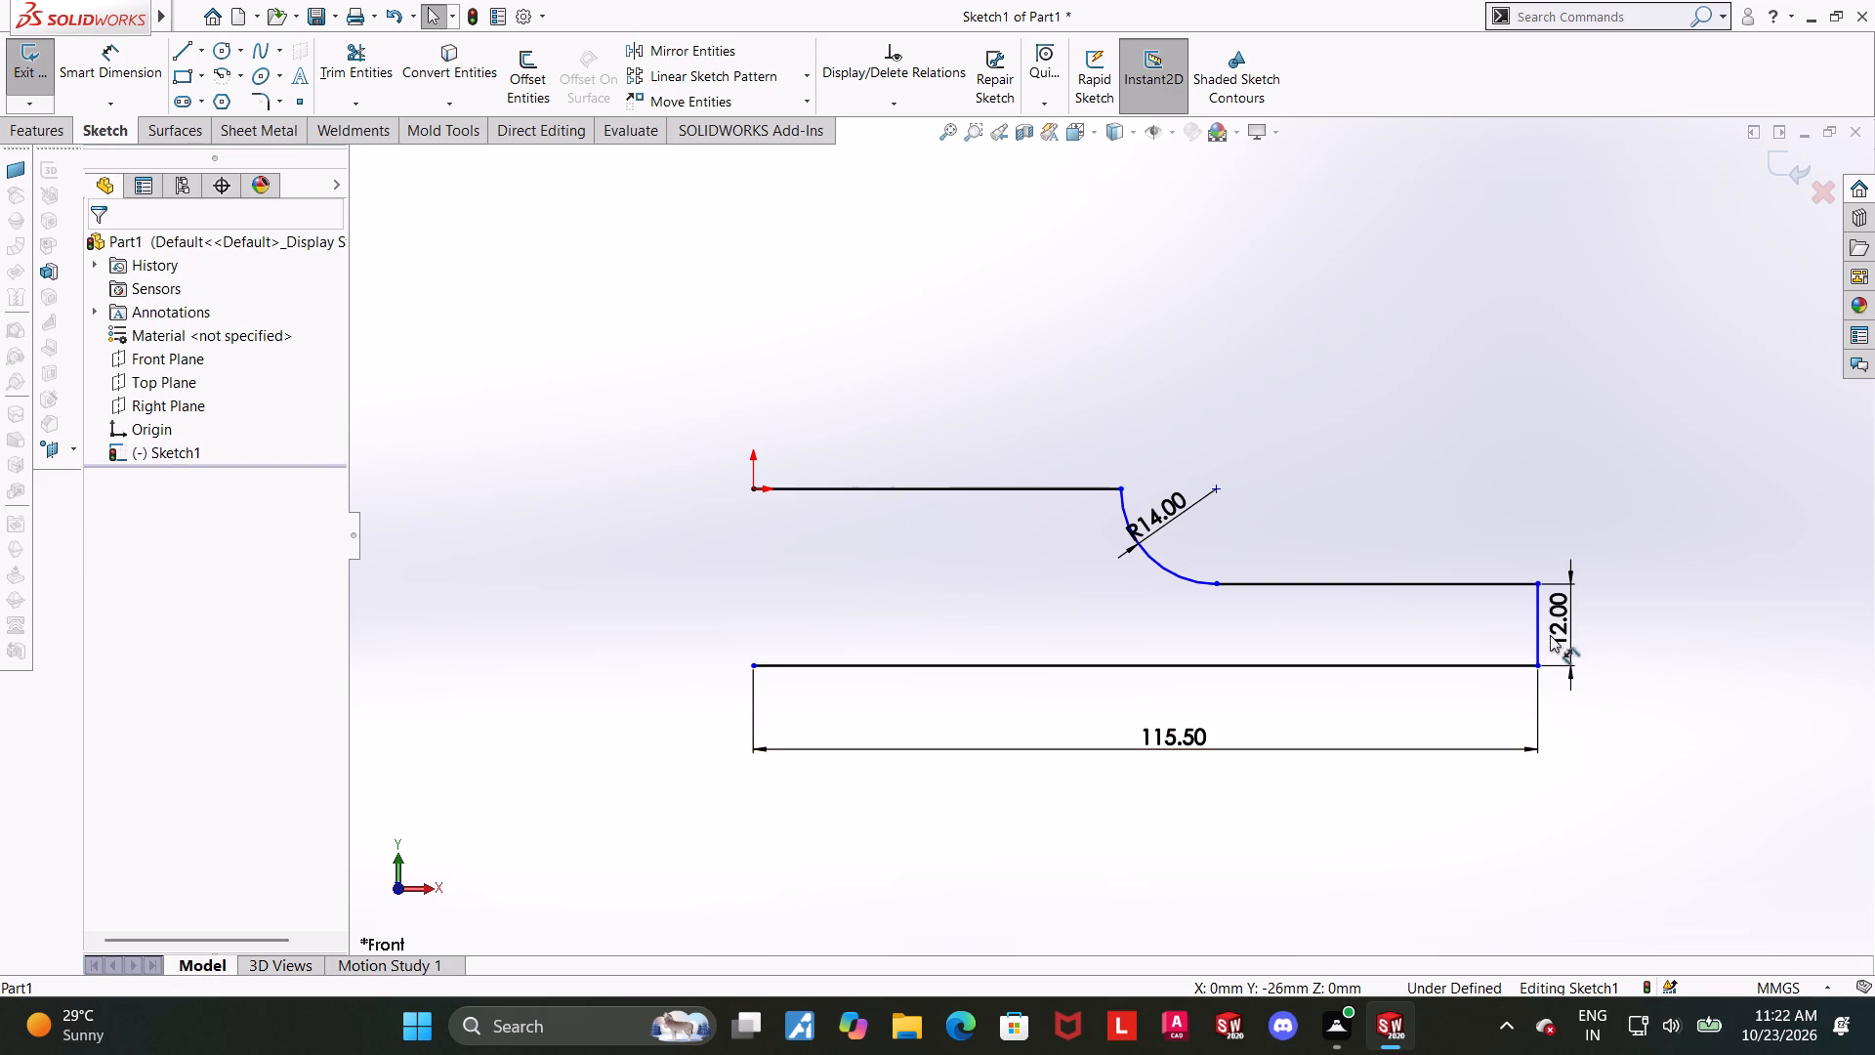
pyautogui.moveTo(1539, 632); pyautogui.dragTo(1576, 632)
pyautogui.press('Escape')
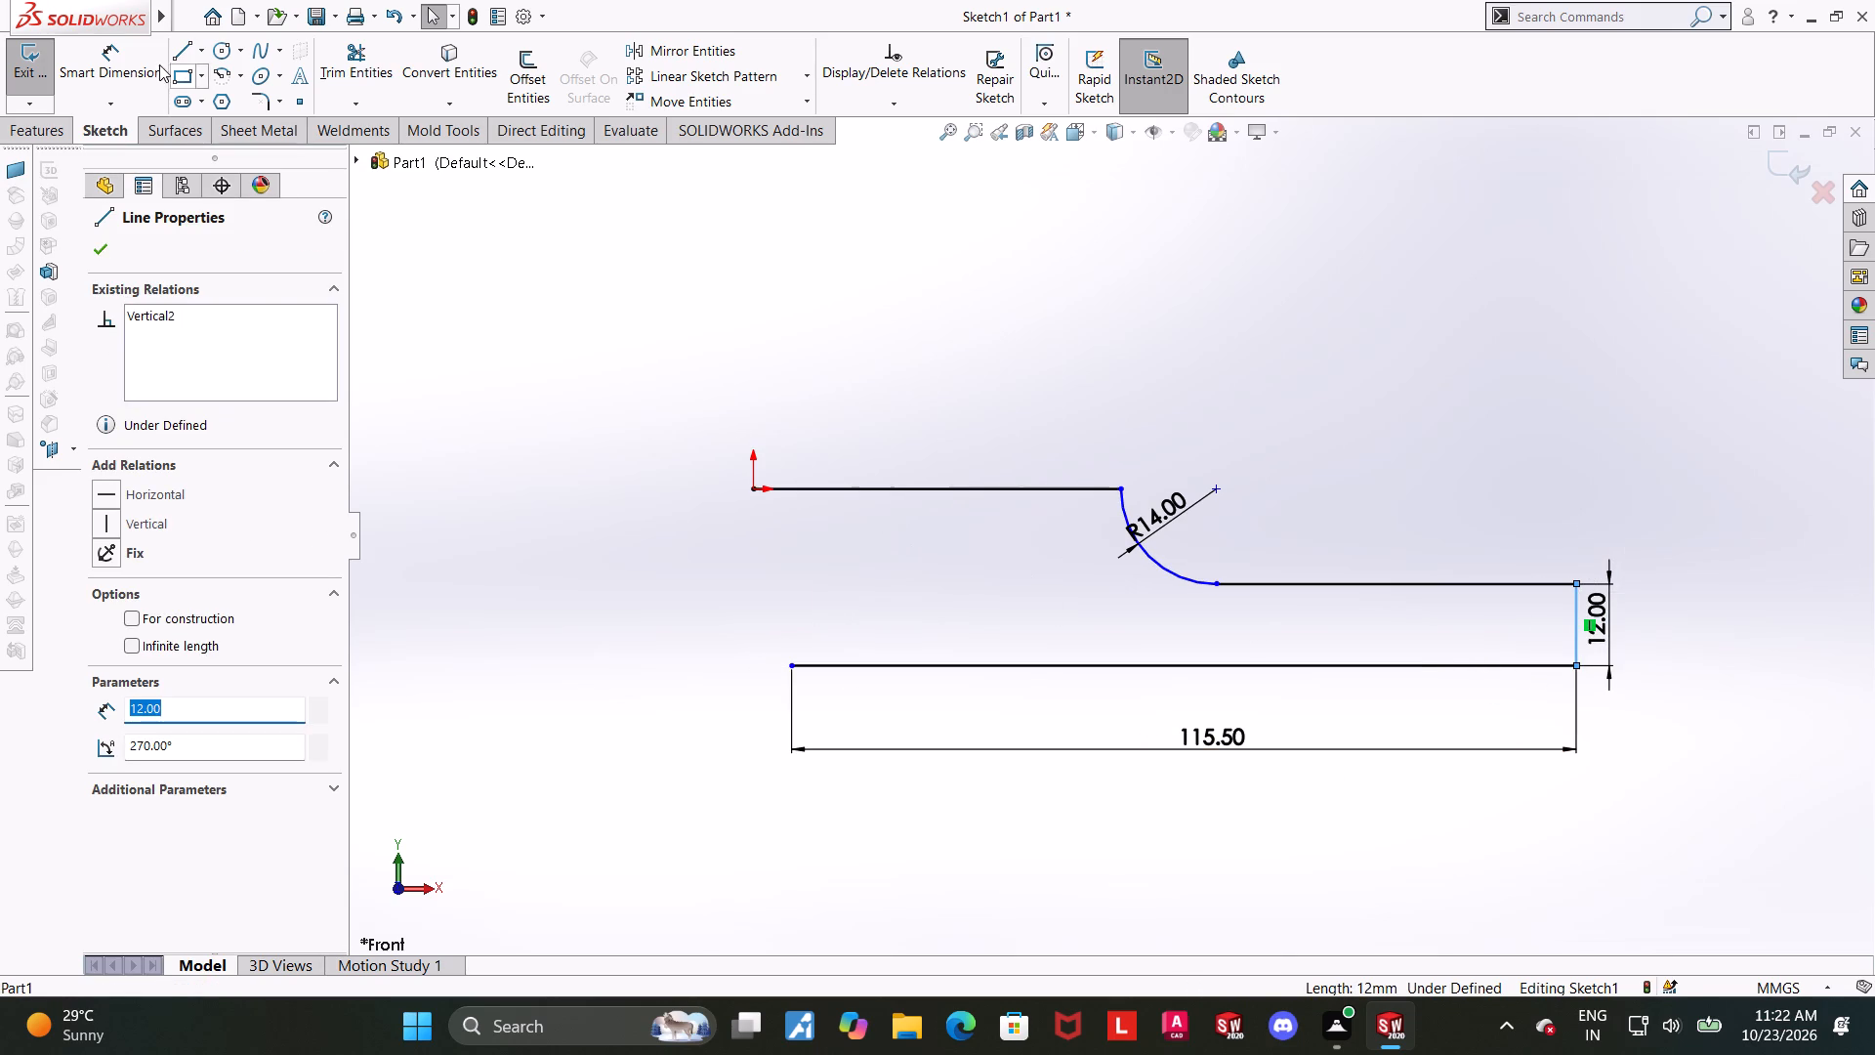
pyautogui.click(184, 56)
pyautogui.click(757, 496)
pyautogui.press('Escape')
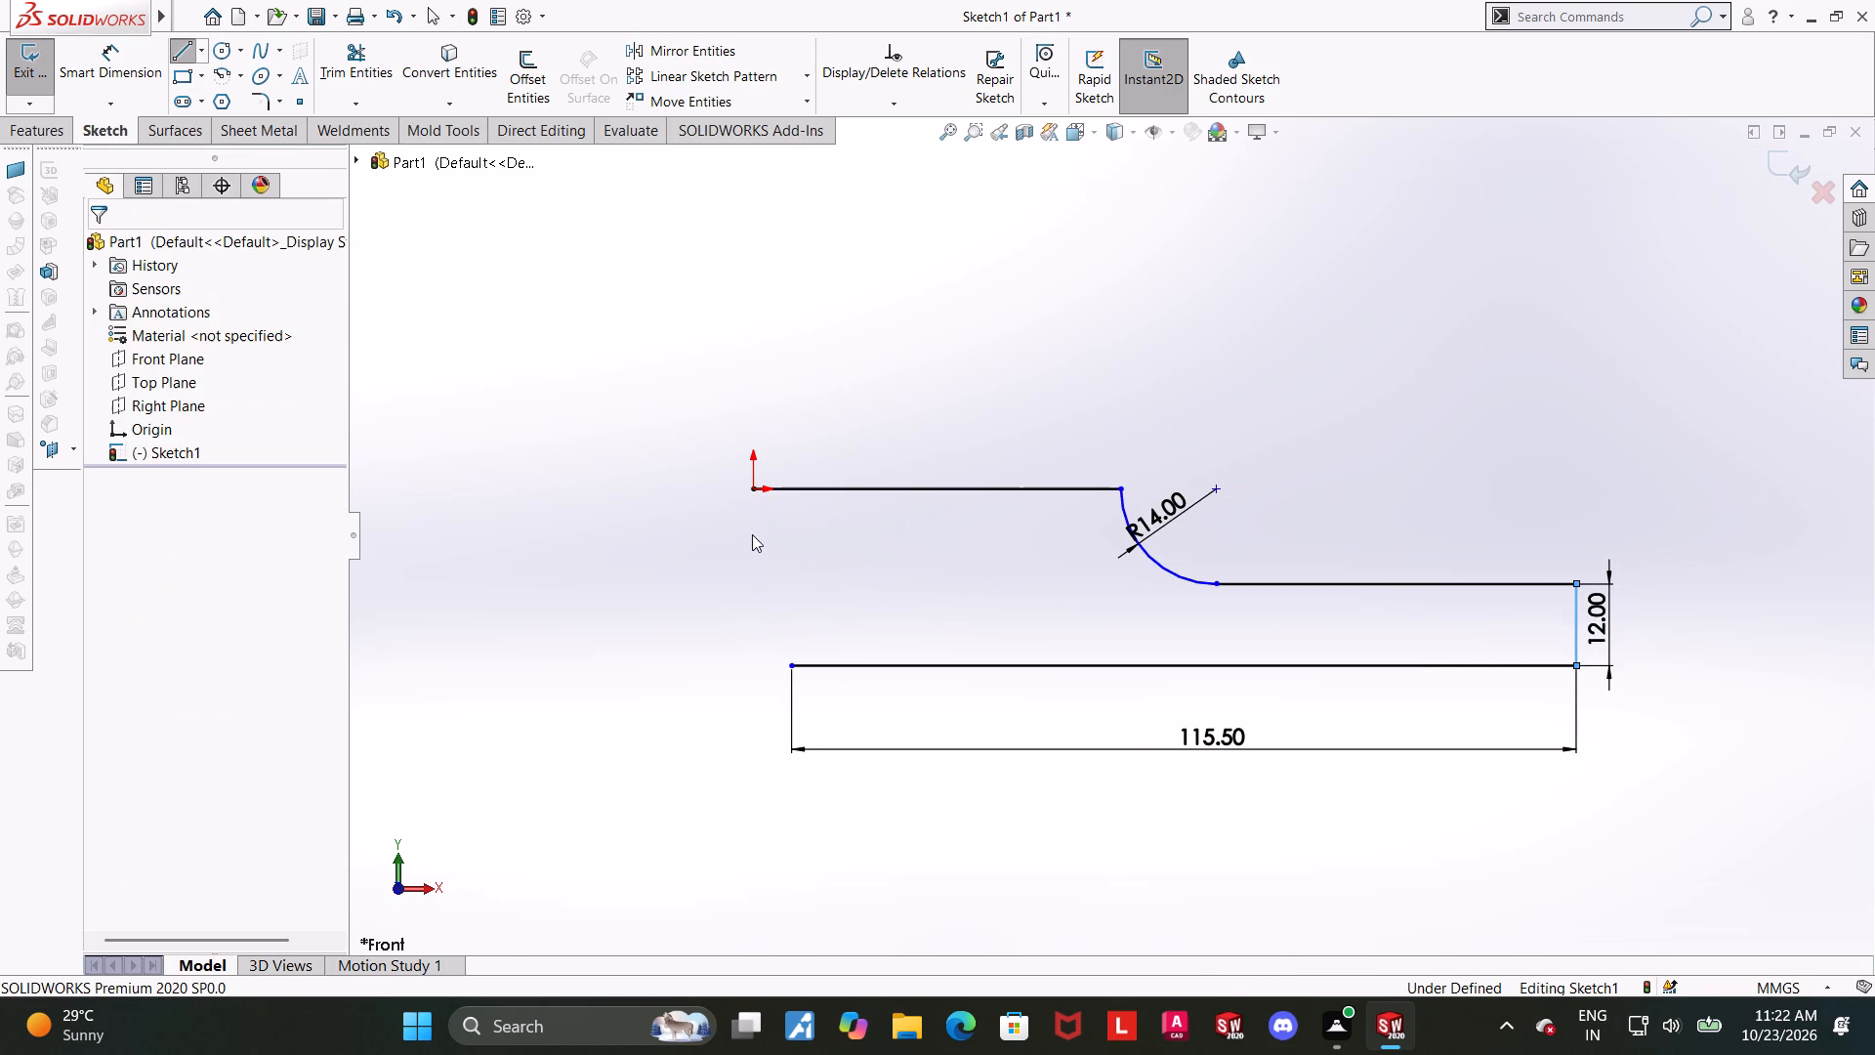
# Close the profile with a stepped line: about 8 mm down from the origin, a short horizontal, and a vertical to the bottom line's open end.
pyautogui.click(180, 39)
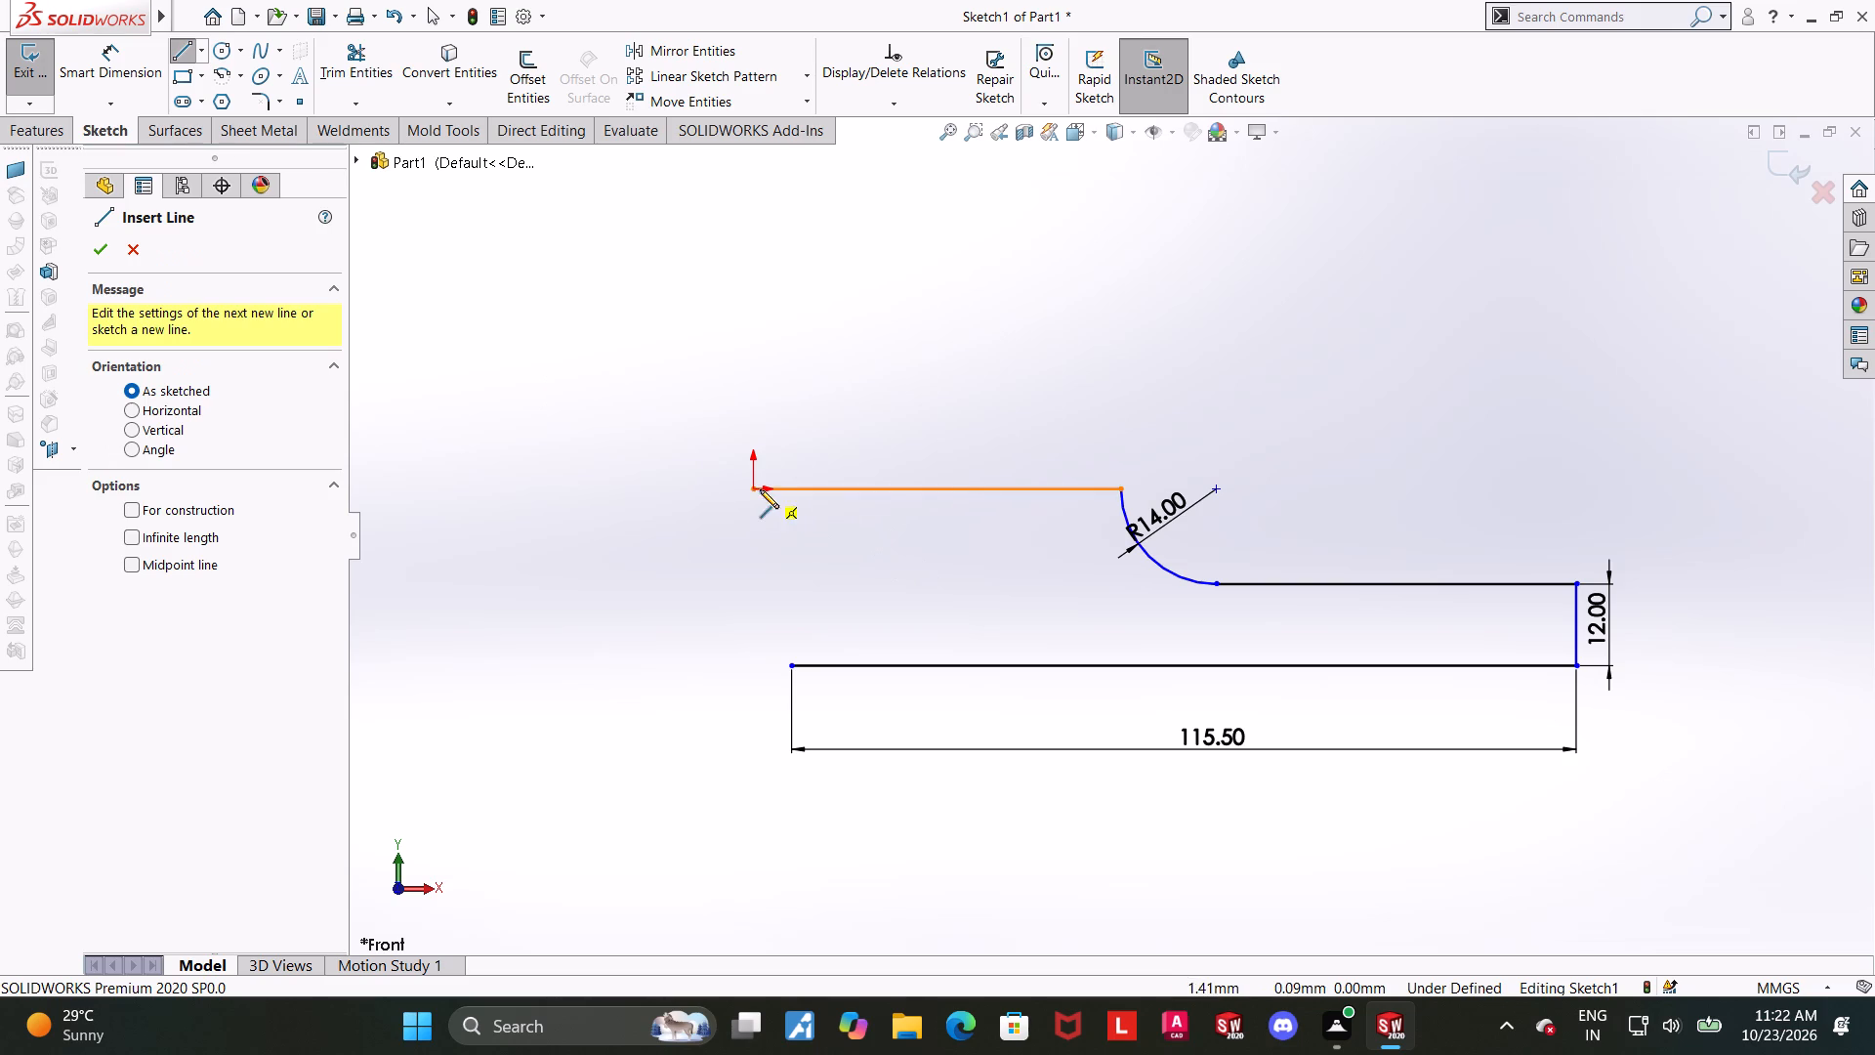
pyautogui.click(754, 490)
pyautogui.click(757, 542)
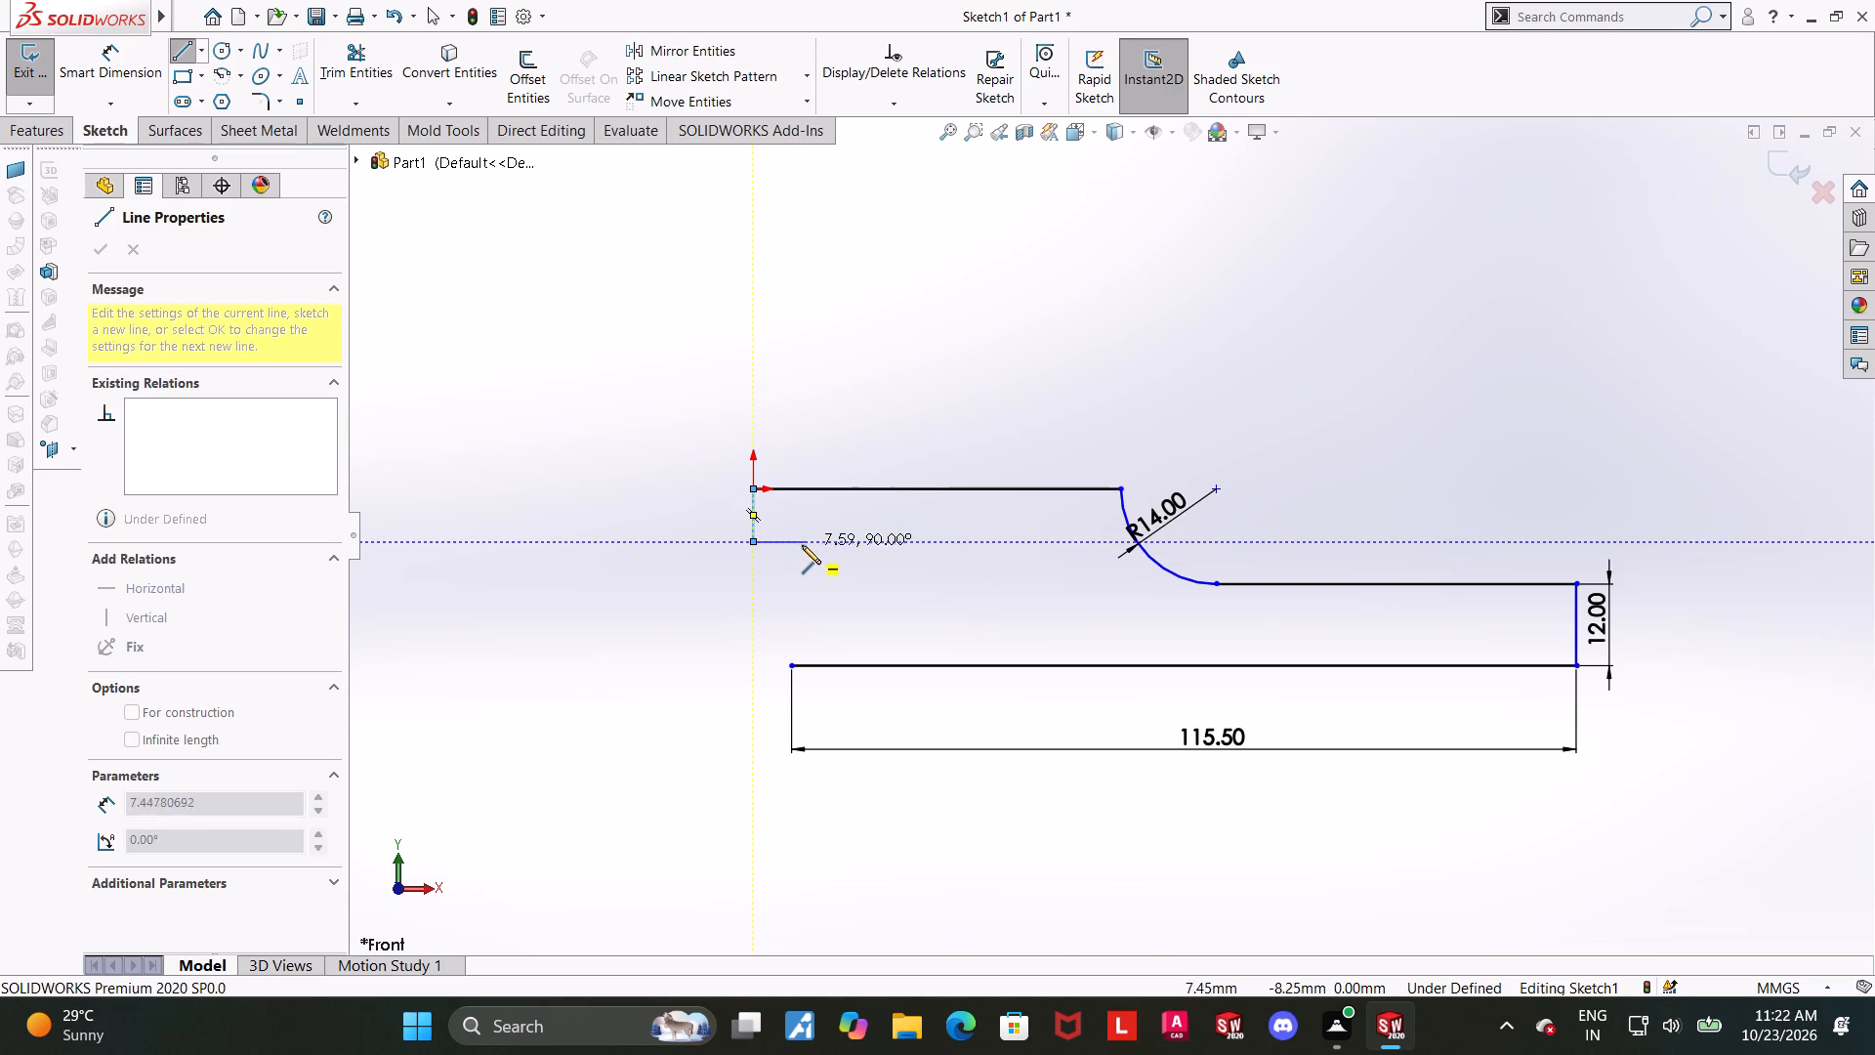
pyautogui.click(795, 545)
pyautogui.click(792, 666)
pyautogui.press('Escape')
pyautogui.press('Escape')
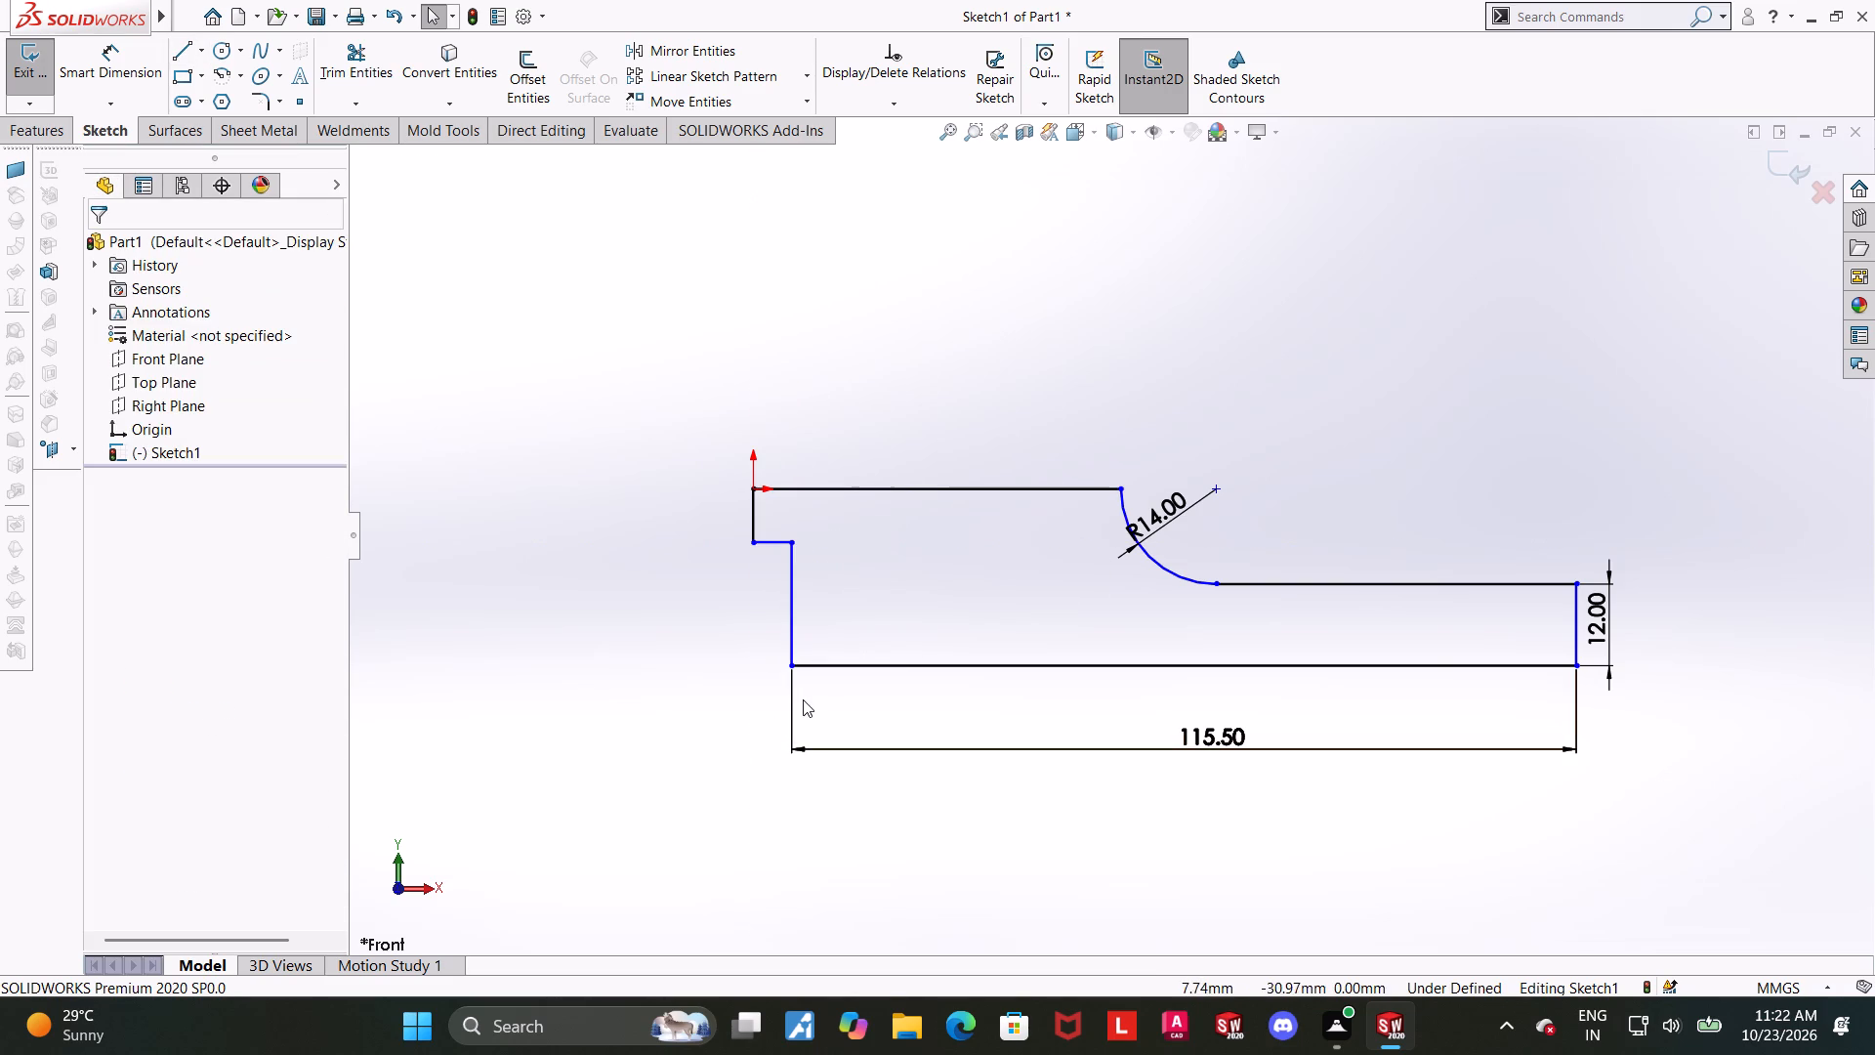
pyautogui.press('Escape')
# Dimension the horizontal distance between the short vertical edge at the origin and the lower vertical edge as 17.5 mm.
pyautogui.click(81, 70)
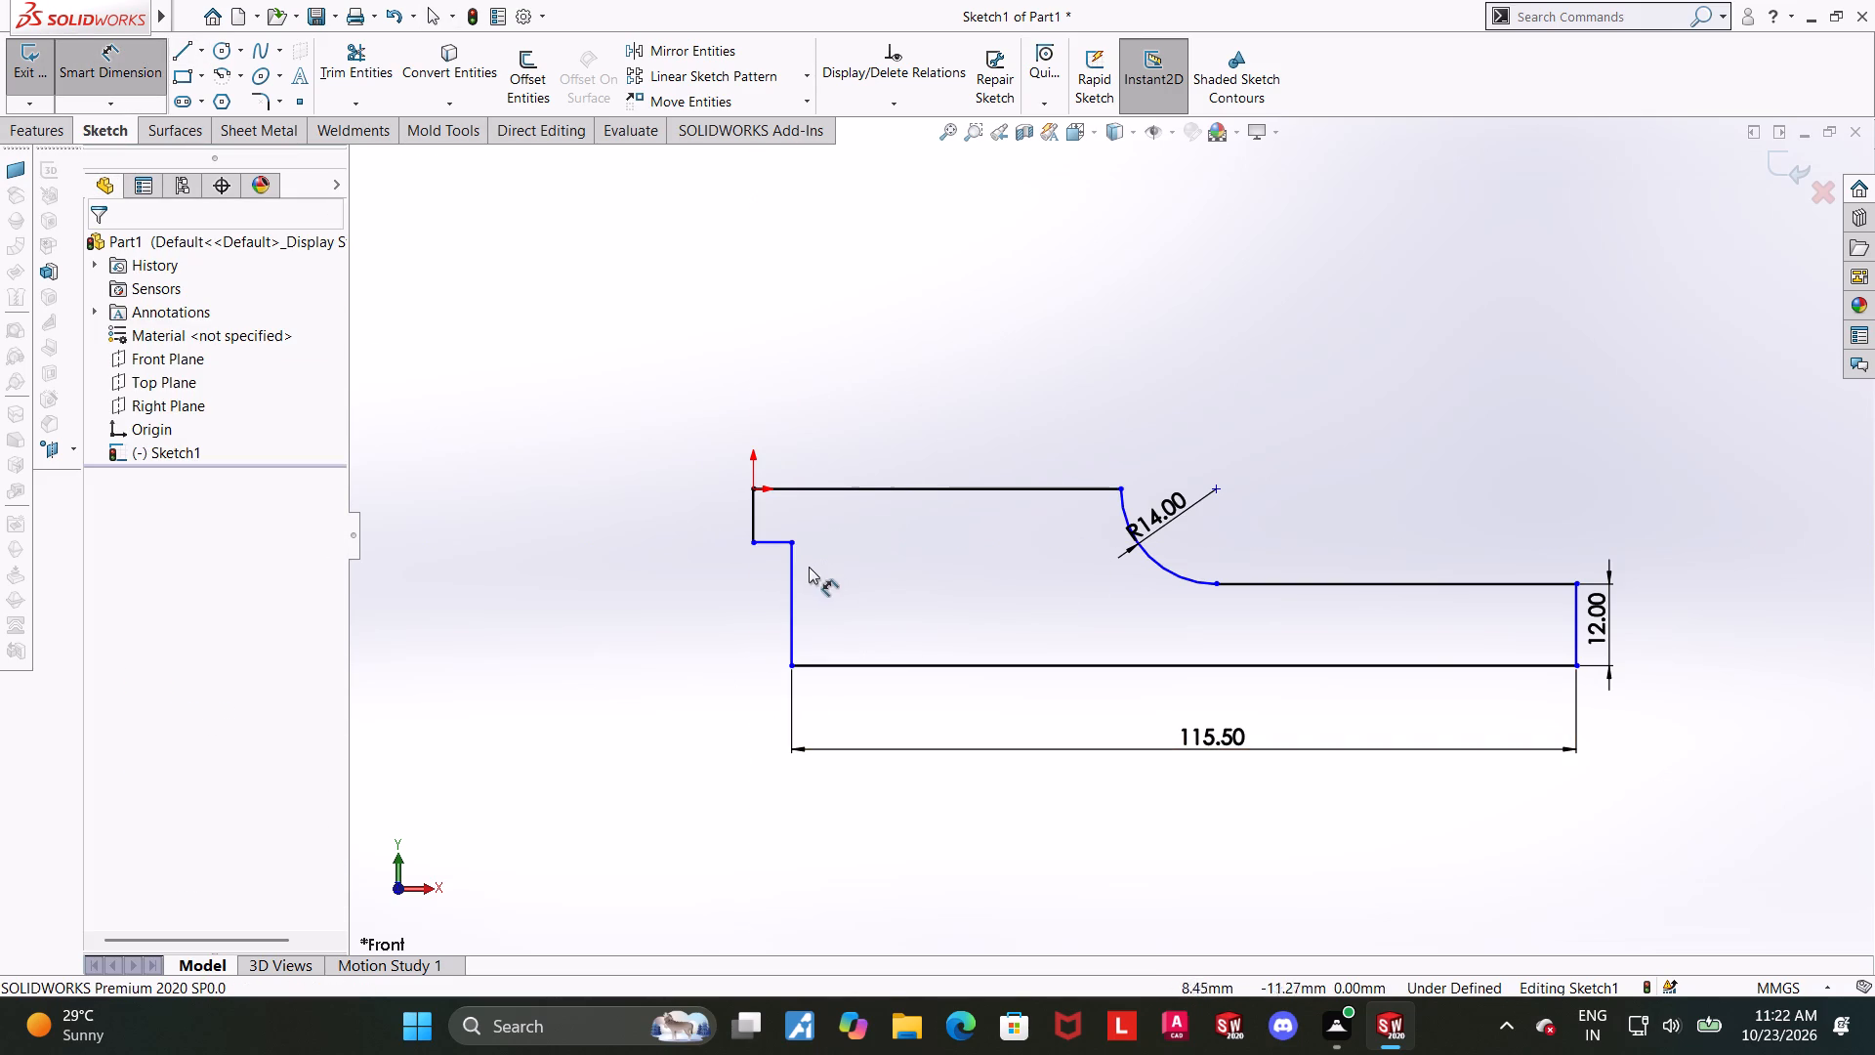
pyautogui.click(749, 523)
pyautogui.click(792, 600)
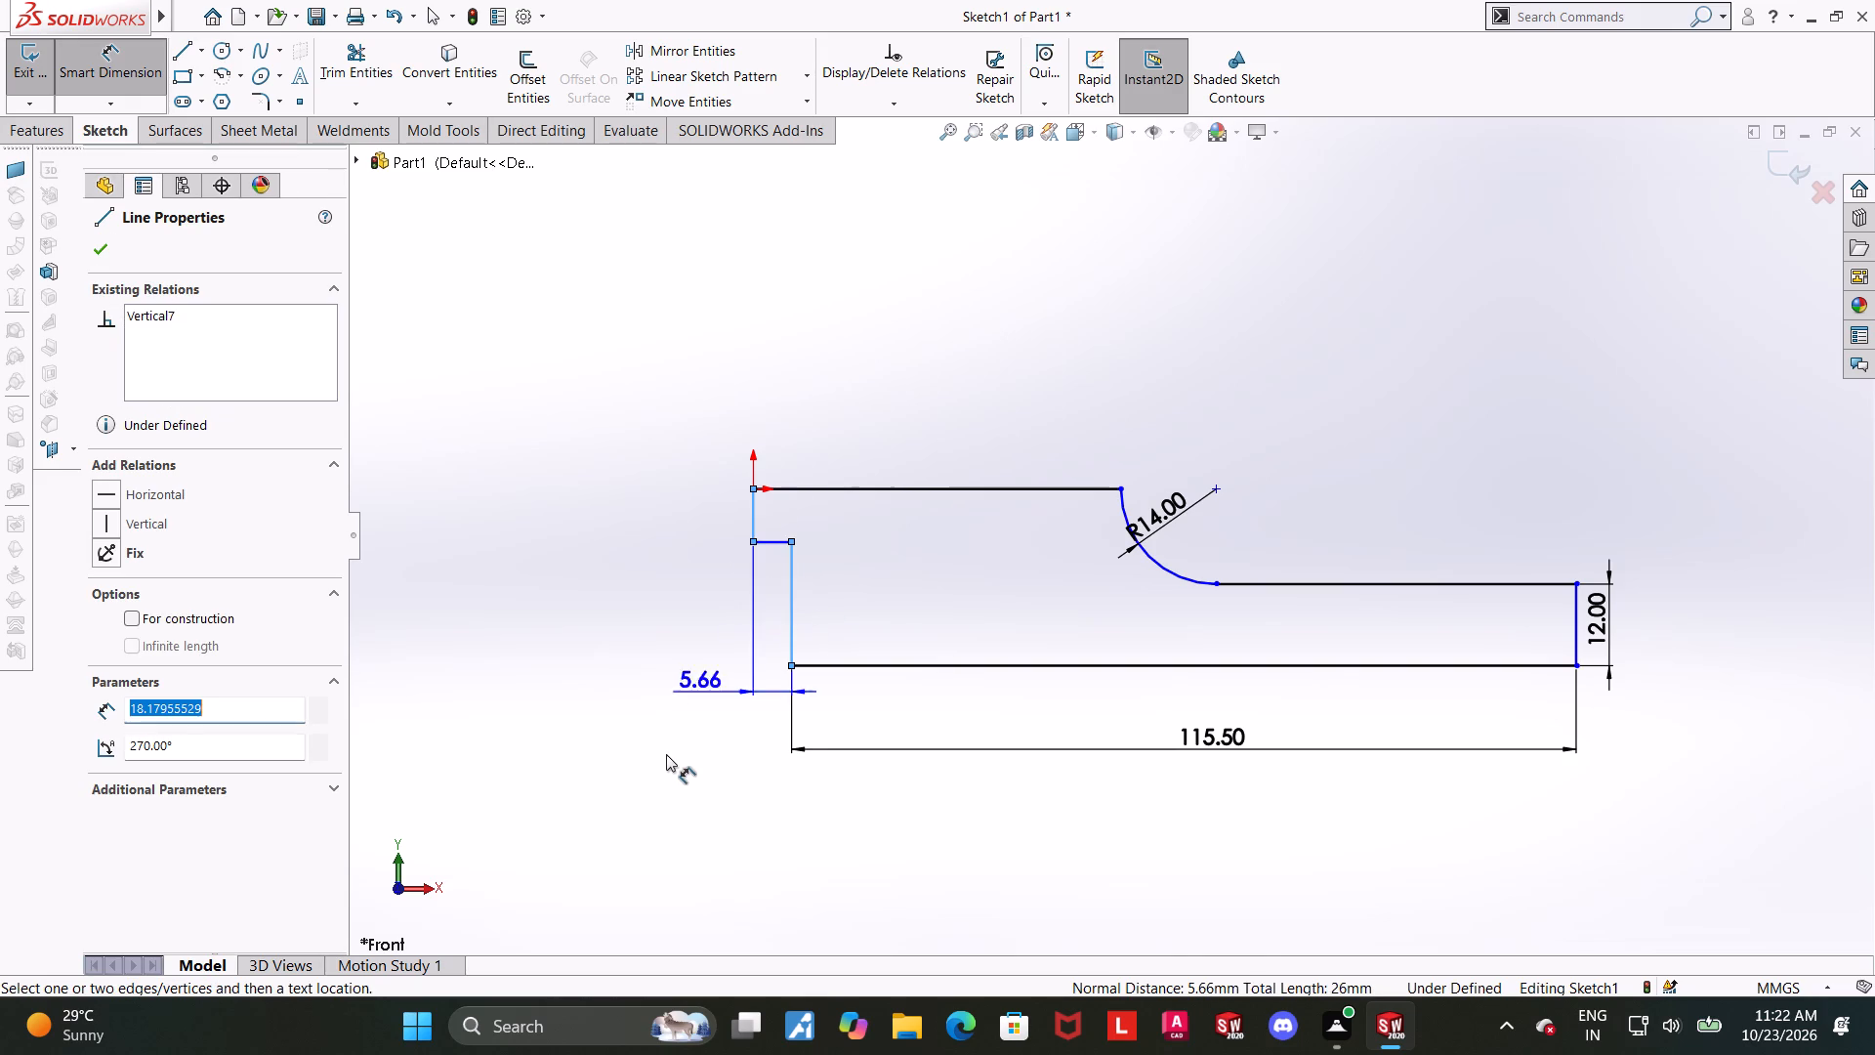
pyautogui.click(666, 761)
pyautogui.press('1')
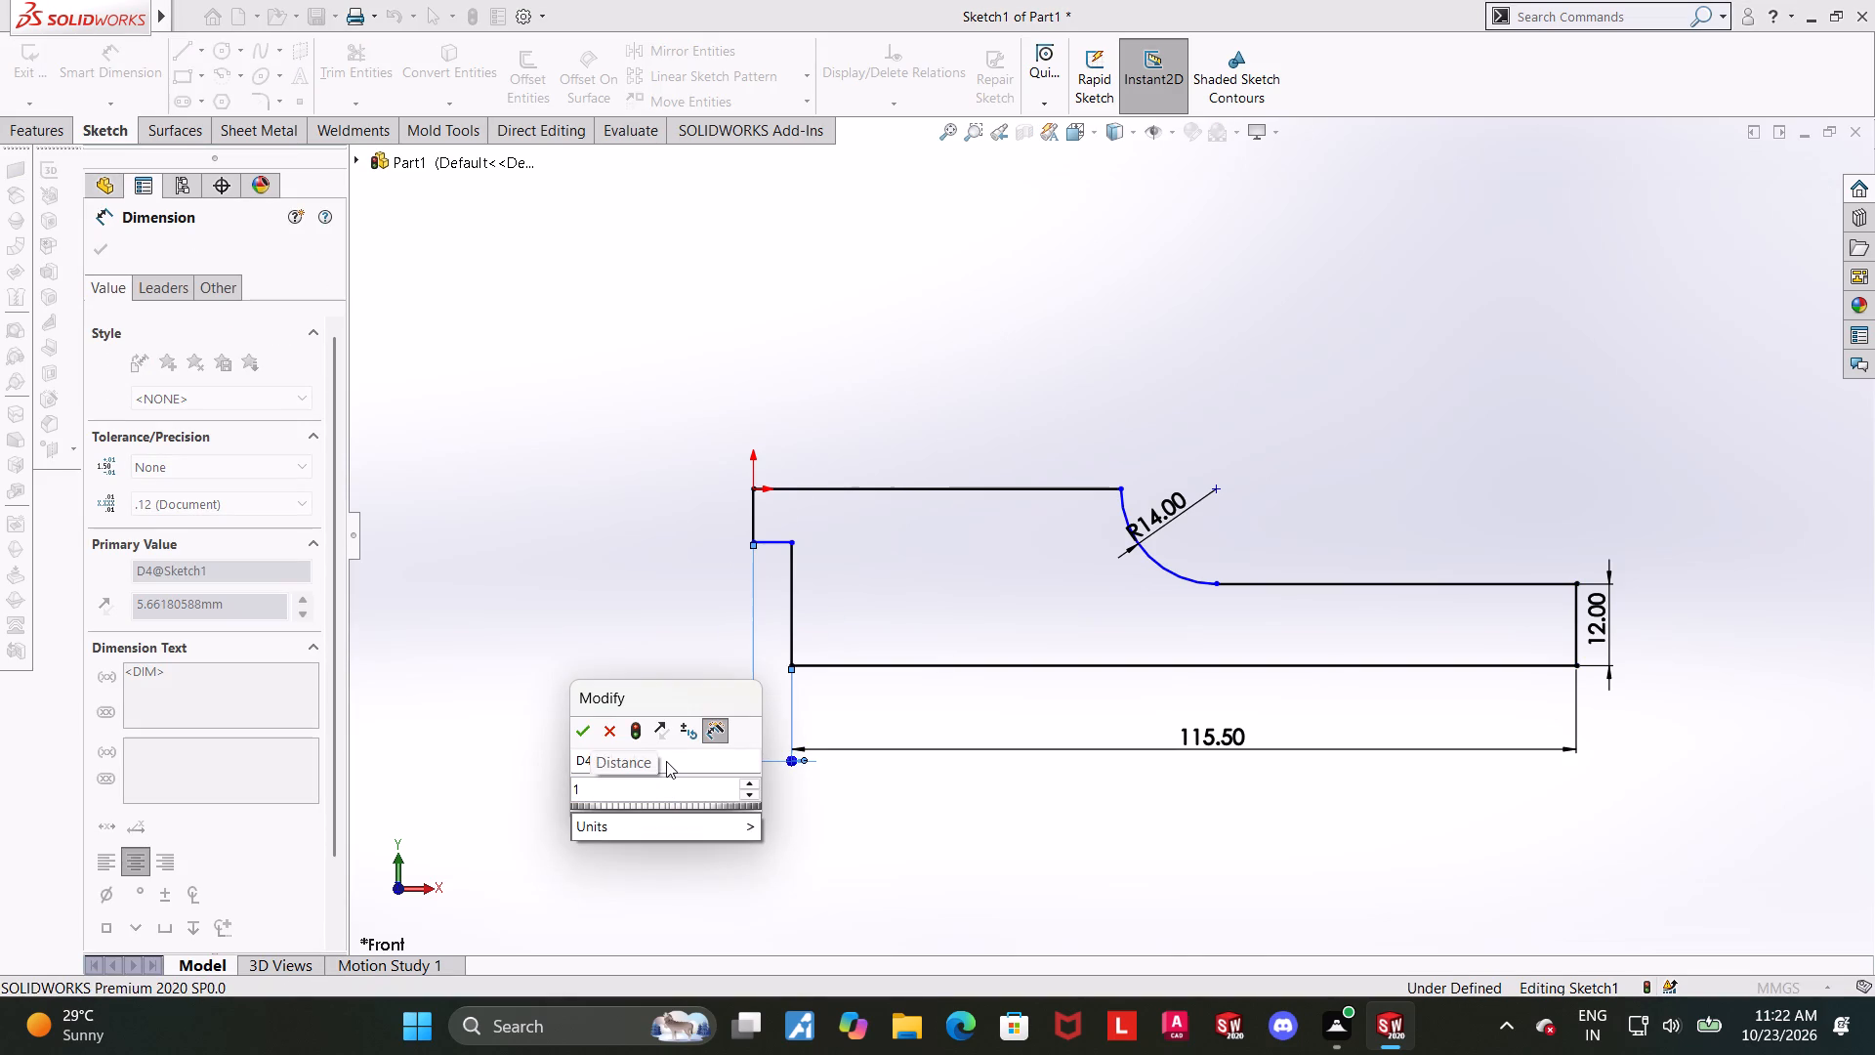
pyautogui.write('7.5')
pyautogui.press('Return')
pyautogui.press('Escape')
# Dimension the vertical distance between the step's short horizontal line and the profile's bottom line as 20 mm.
pyautogui.scroll(1, 929, 777)
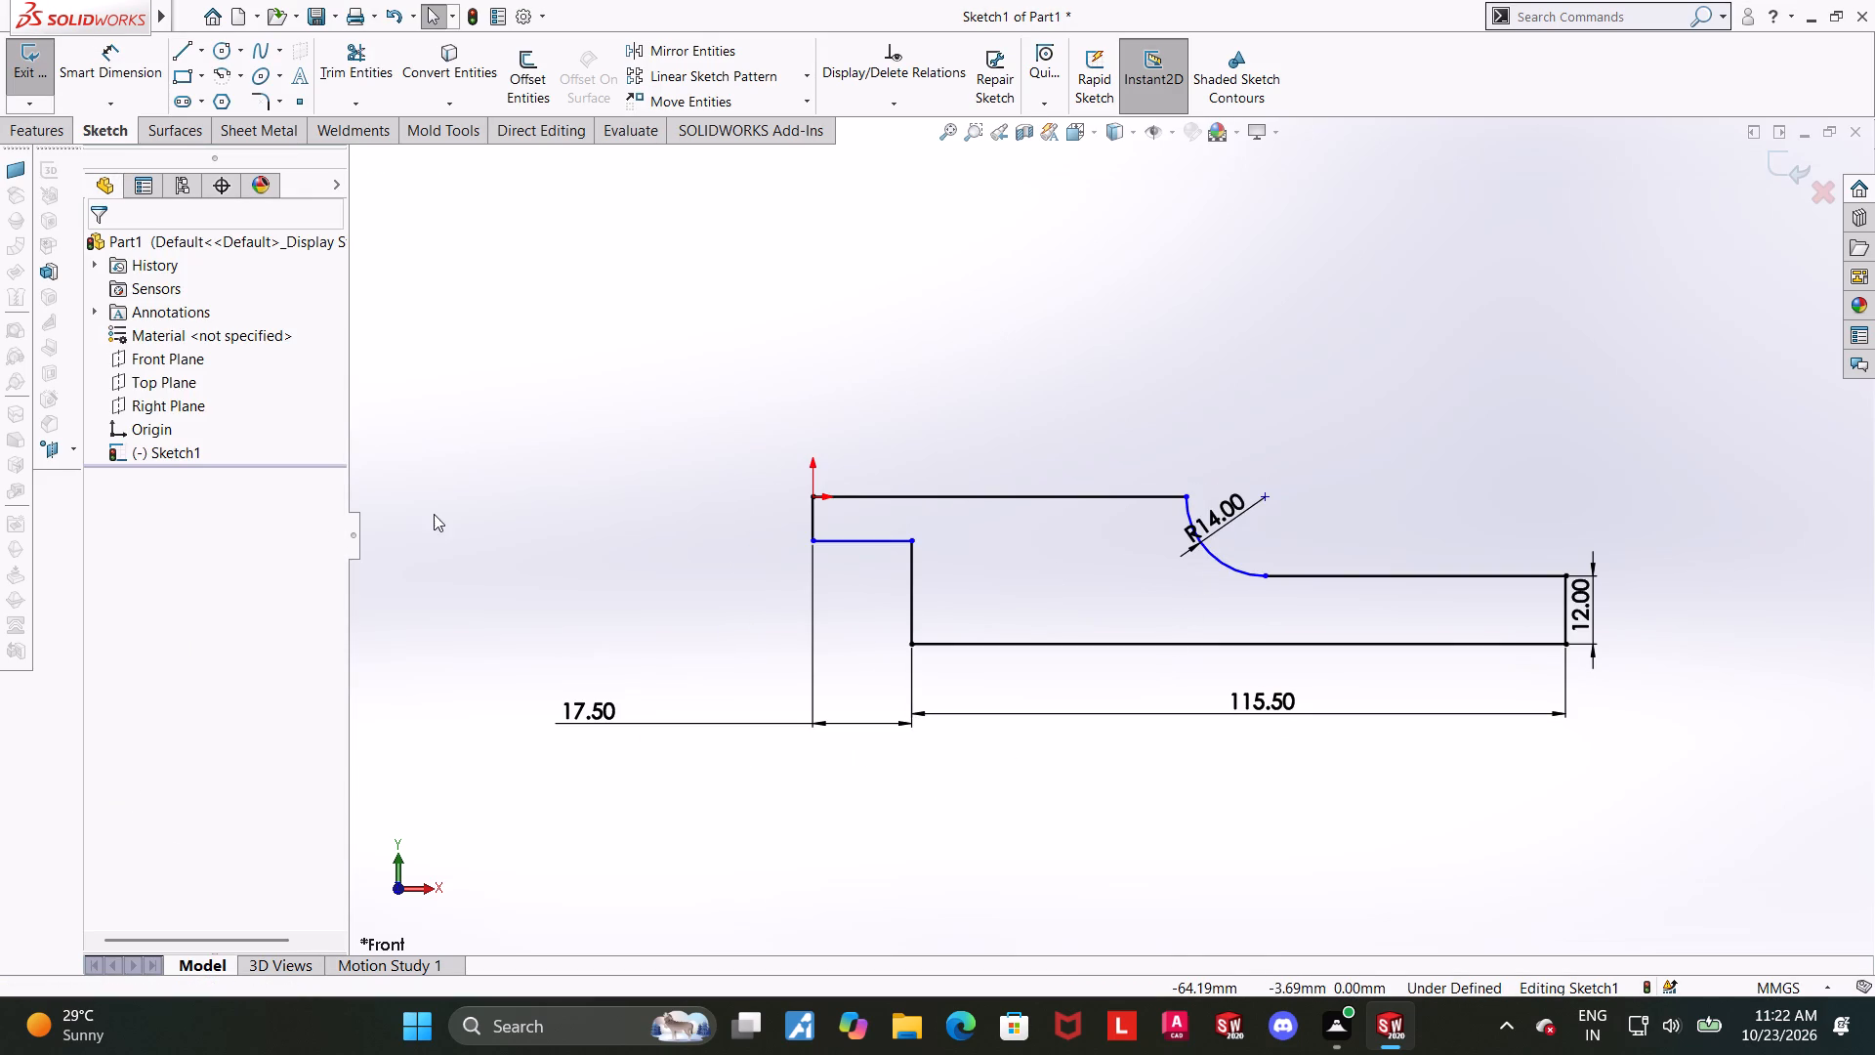
pyautogui.click(90, 73)
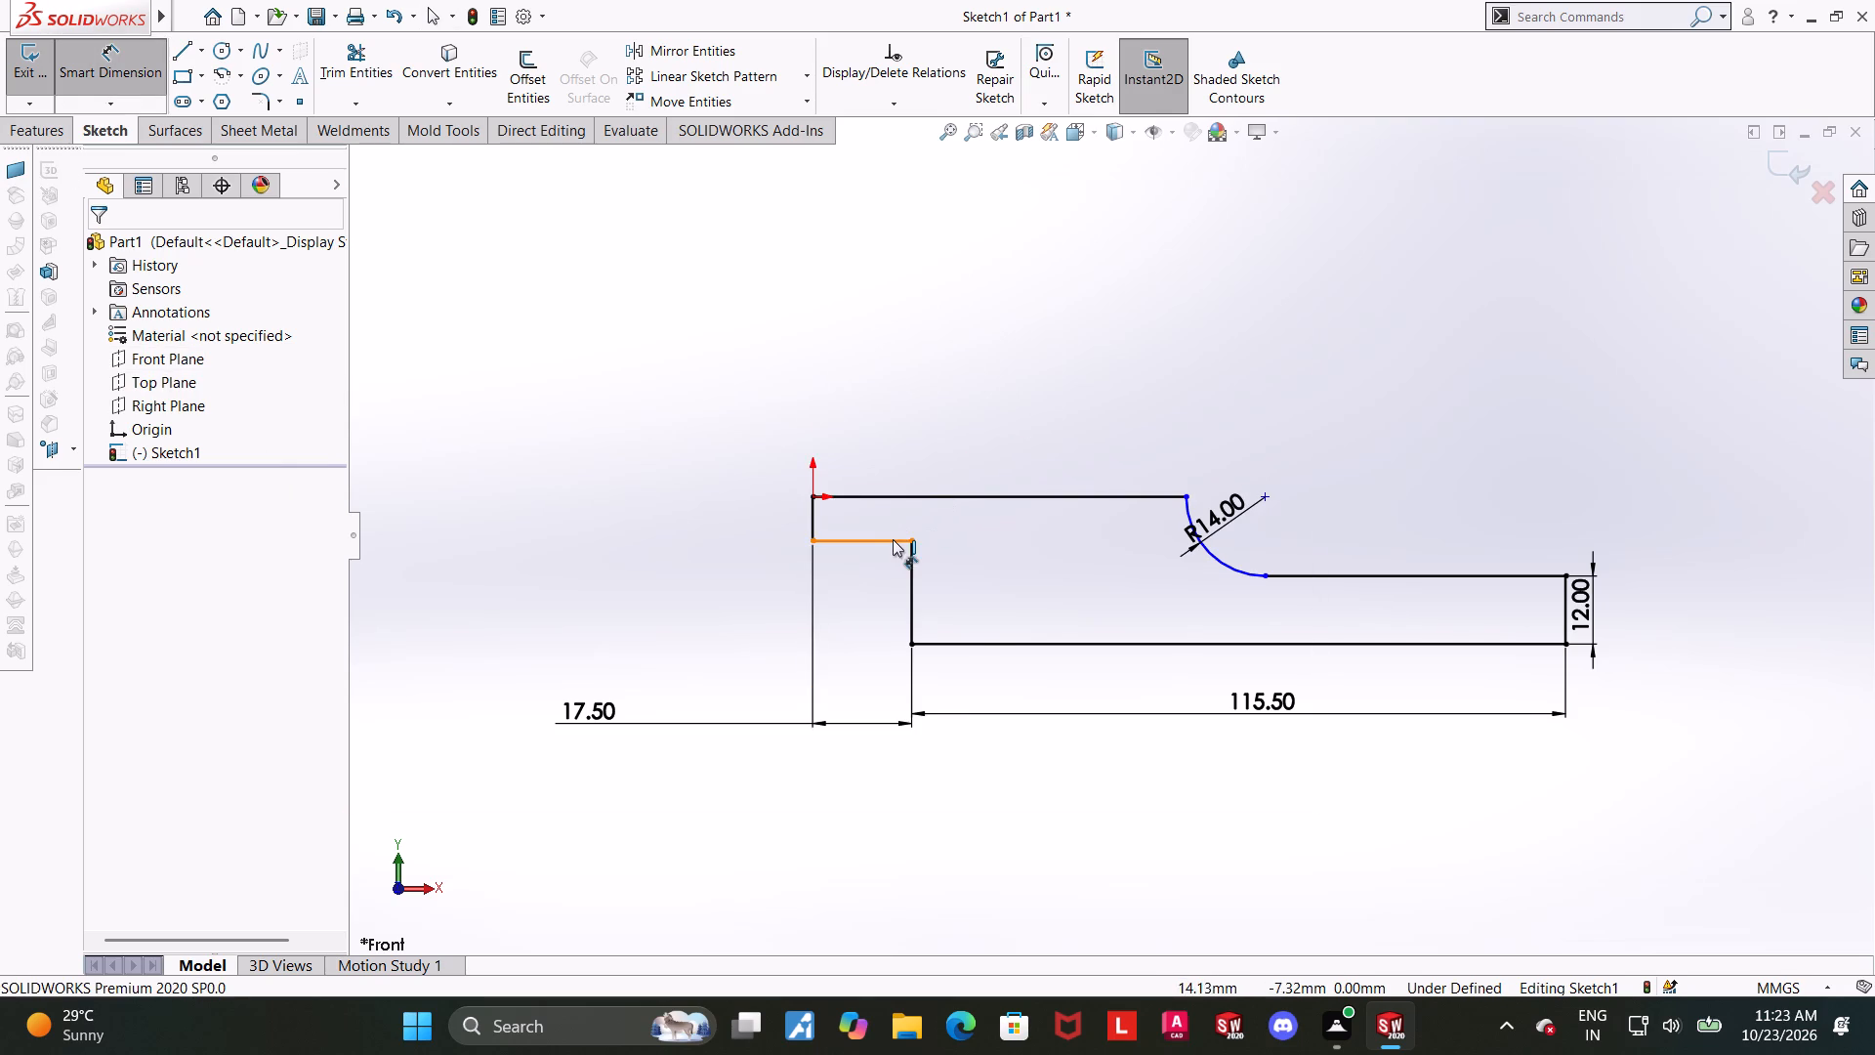
pyautogui.click(893, 539)
pyautogui.click(972, 640)
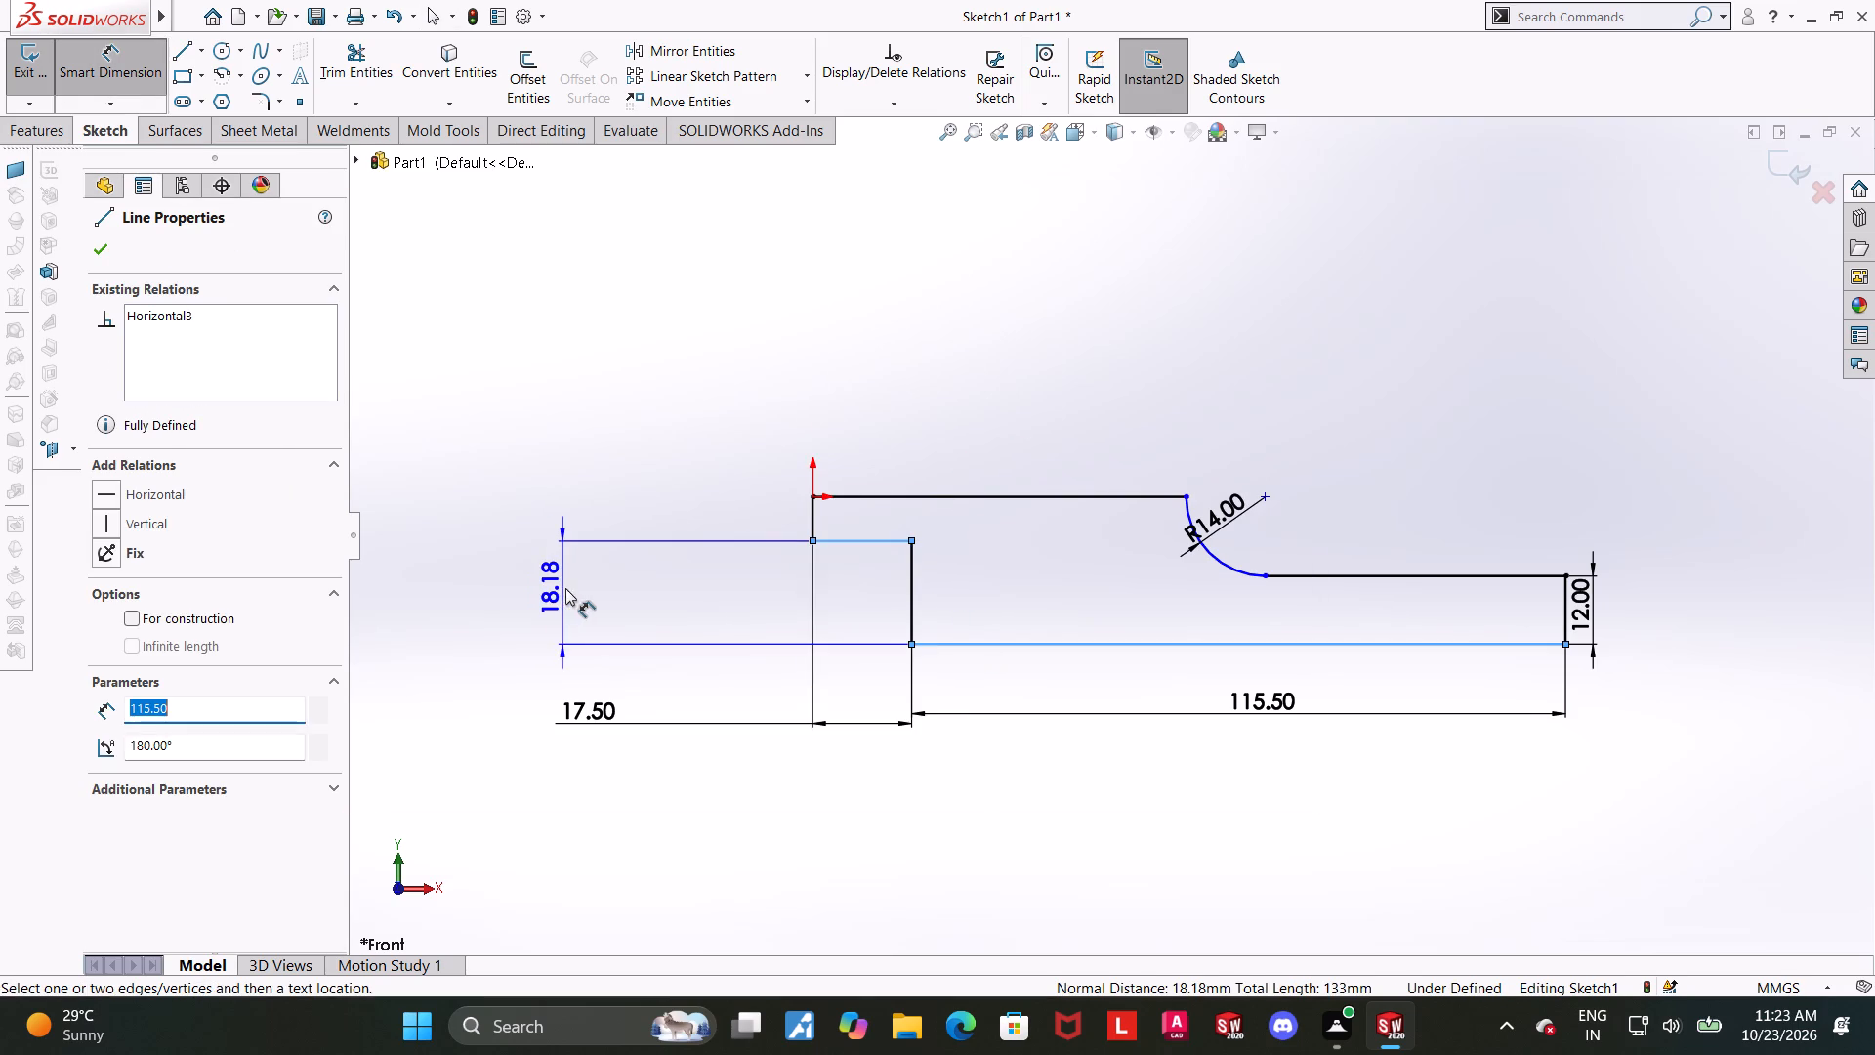
pyautogui.click(565, 588)
pyautogui.write('20')
pyautogui.press('Return')
pyautogui.press('Escape')
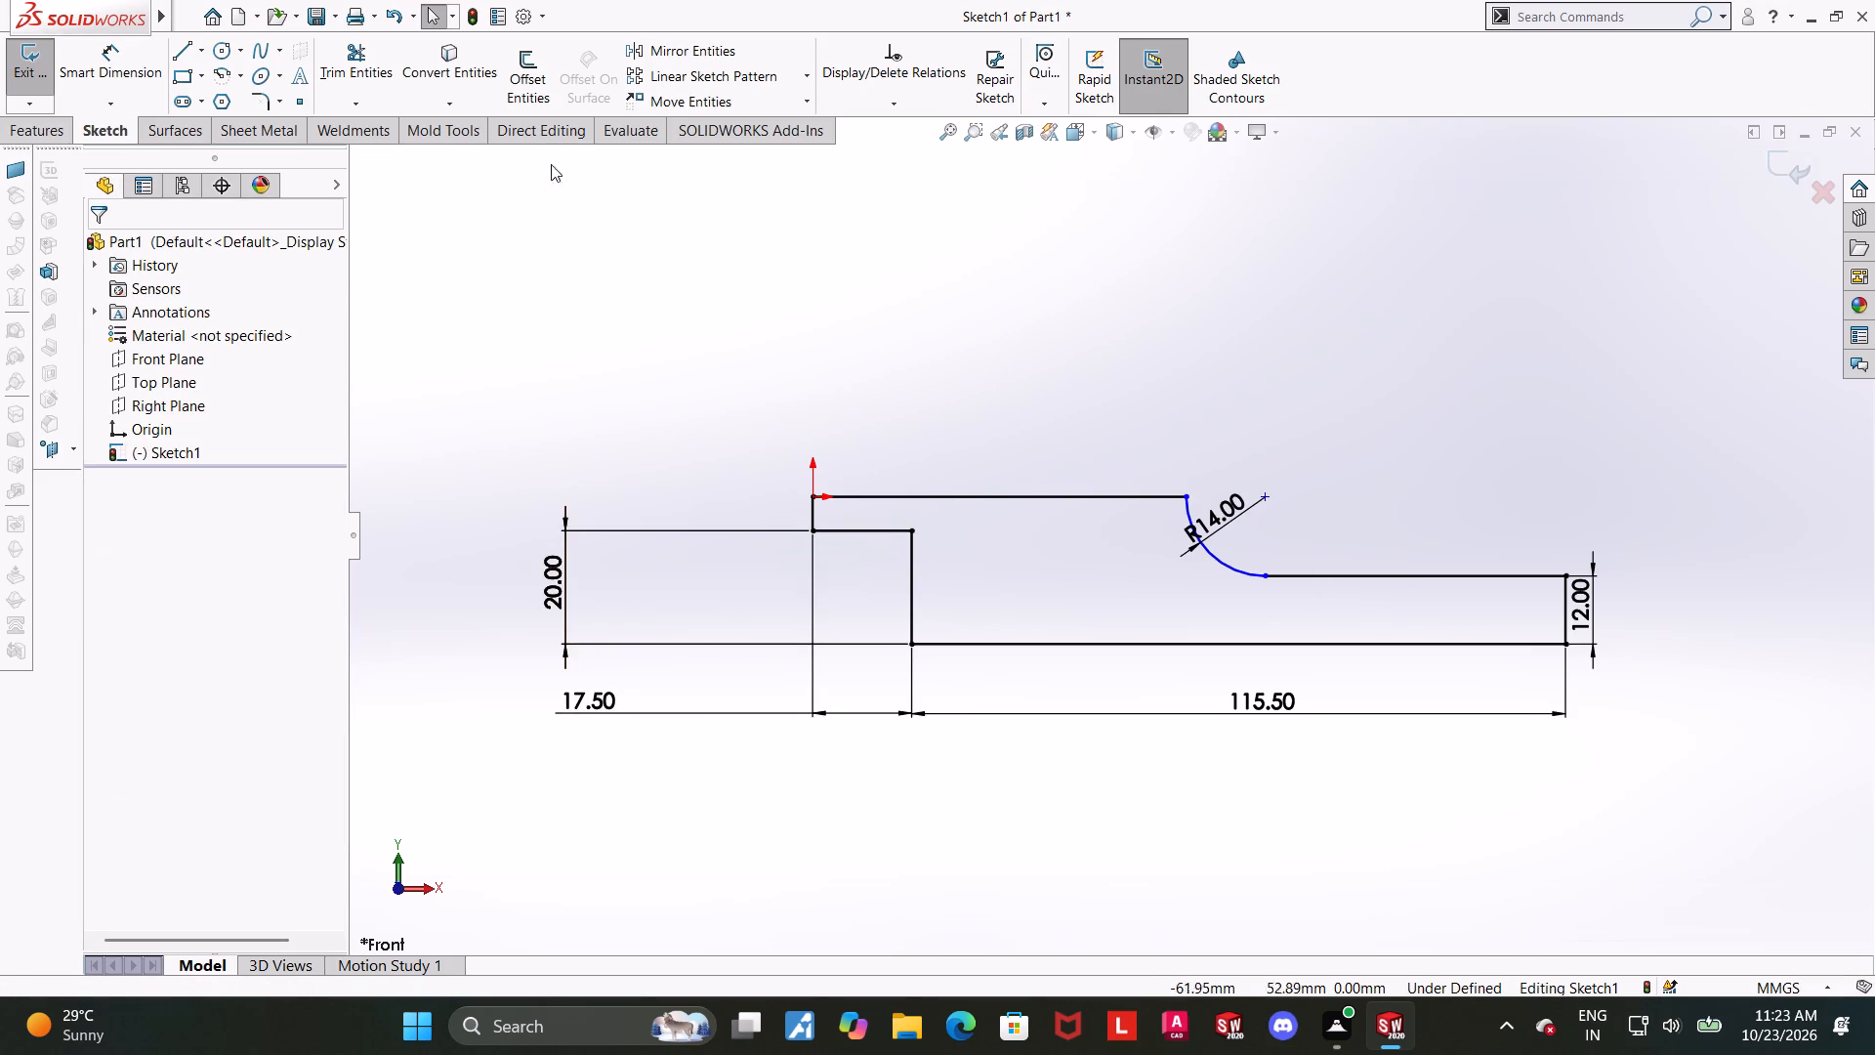
# Dimension the top horizontal line running from the origin to the arc with a length of 35 mm.
pyautogui.scroll(2, 1315, 441)
pyautogui.scroll(-1, 1462, 502)
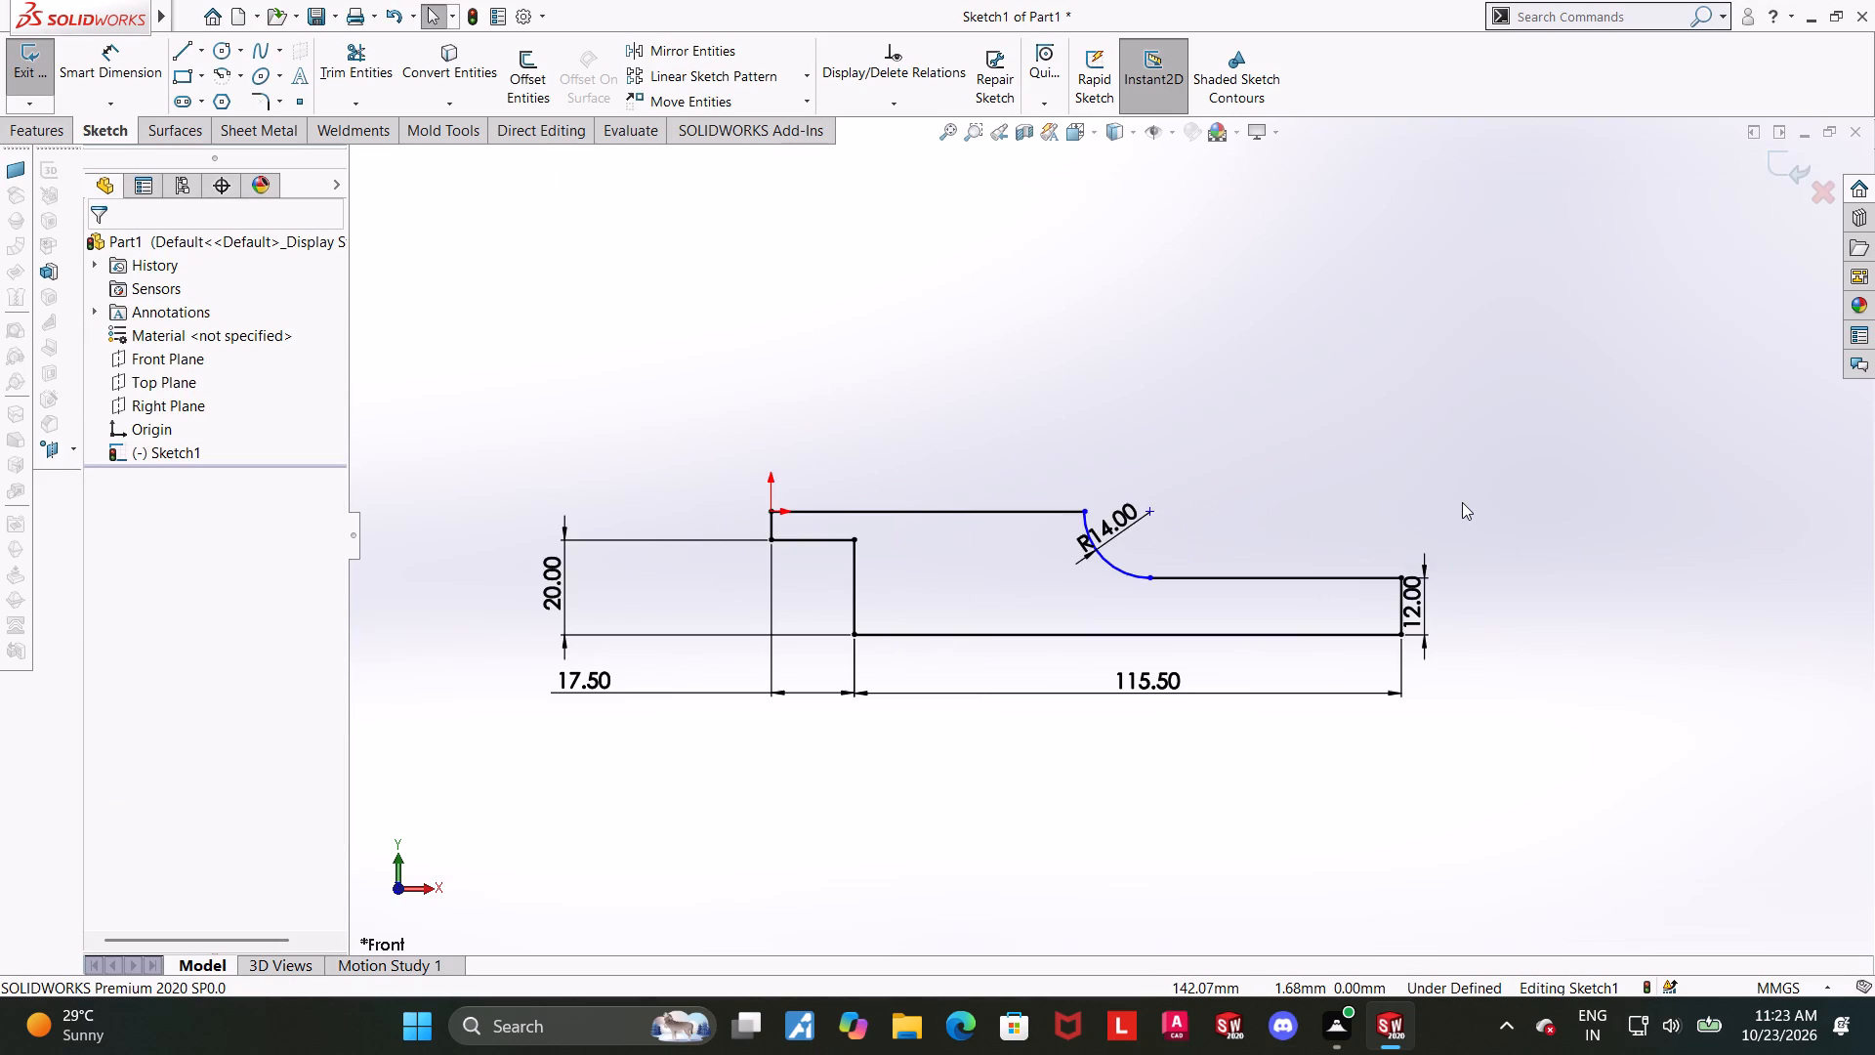
pyautogui.click(145, 60)
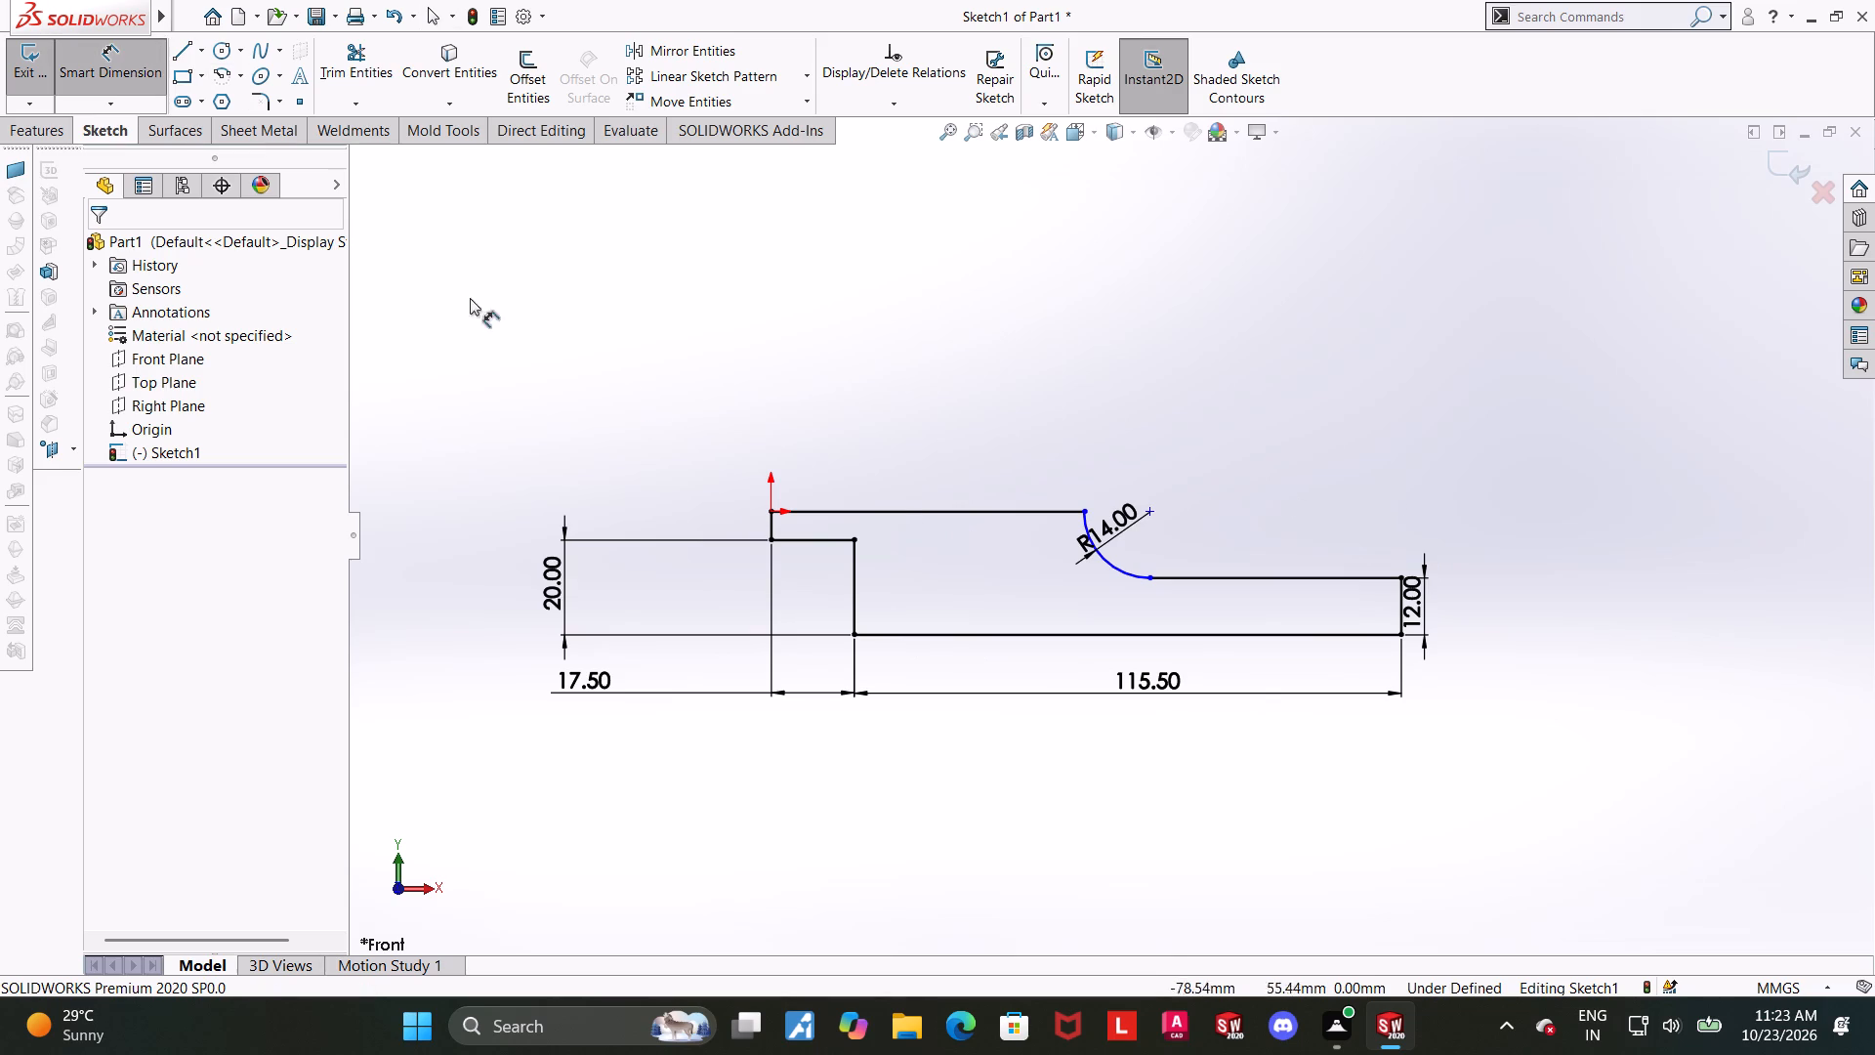
pyautogui.click(904, 511)
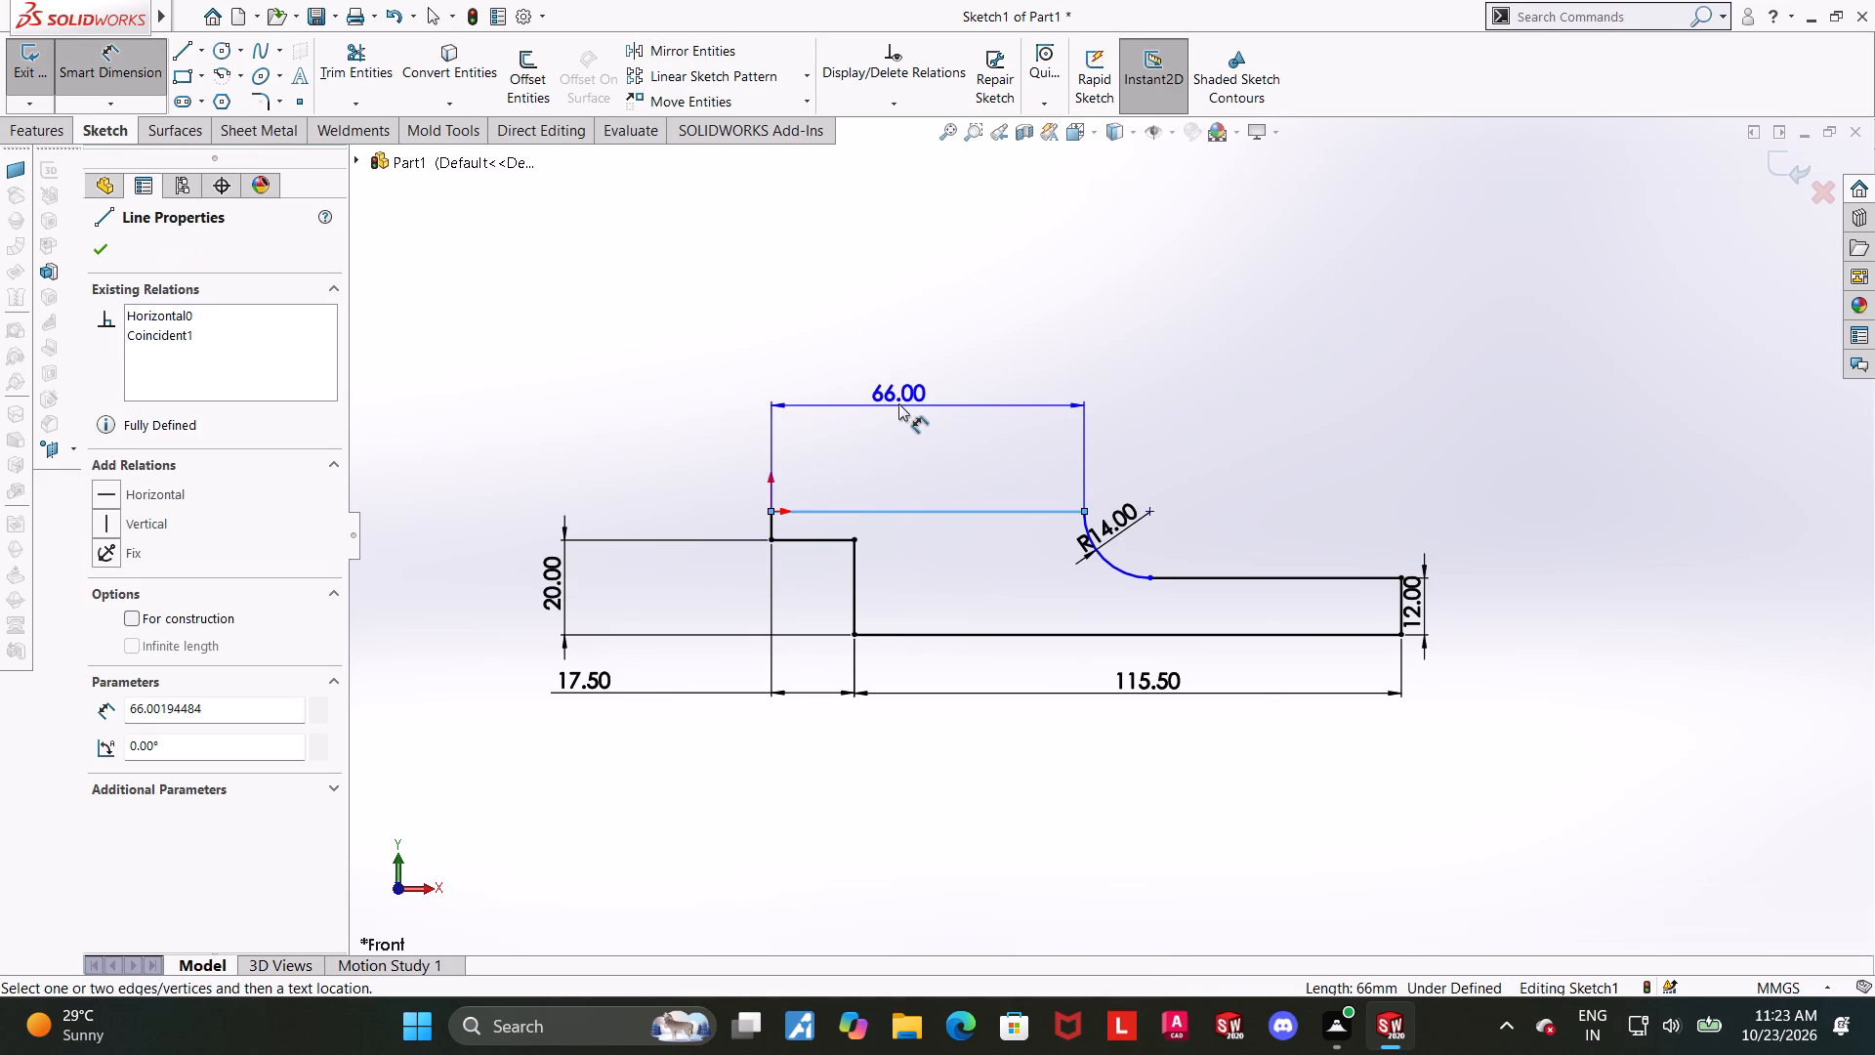
pyautogui.click(898, 403)
pyautogui.write('35')
pyautogui.press('Return')
pyautogui.press('Escape')
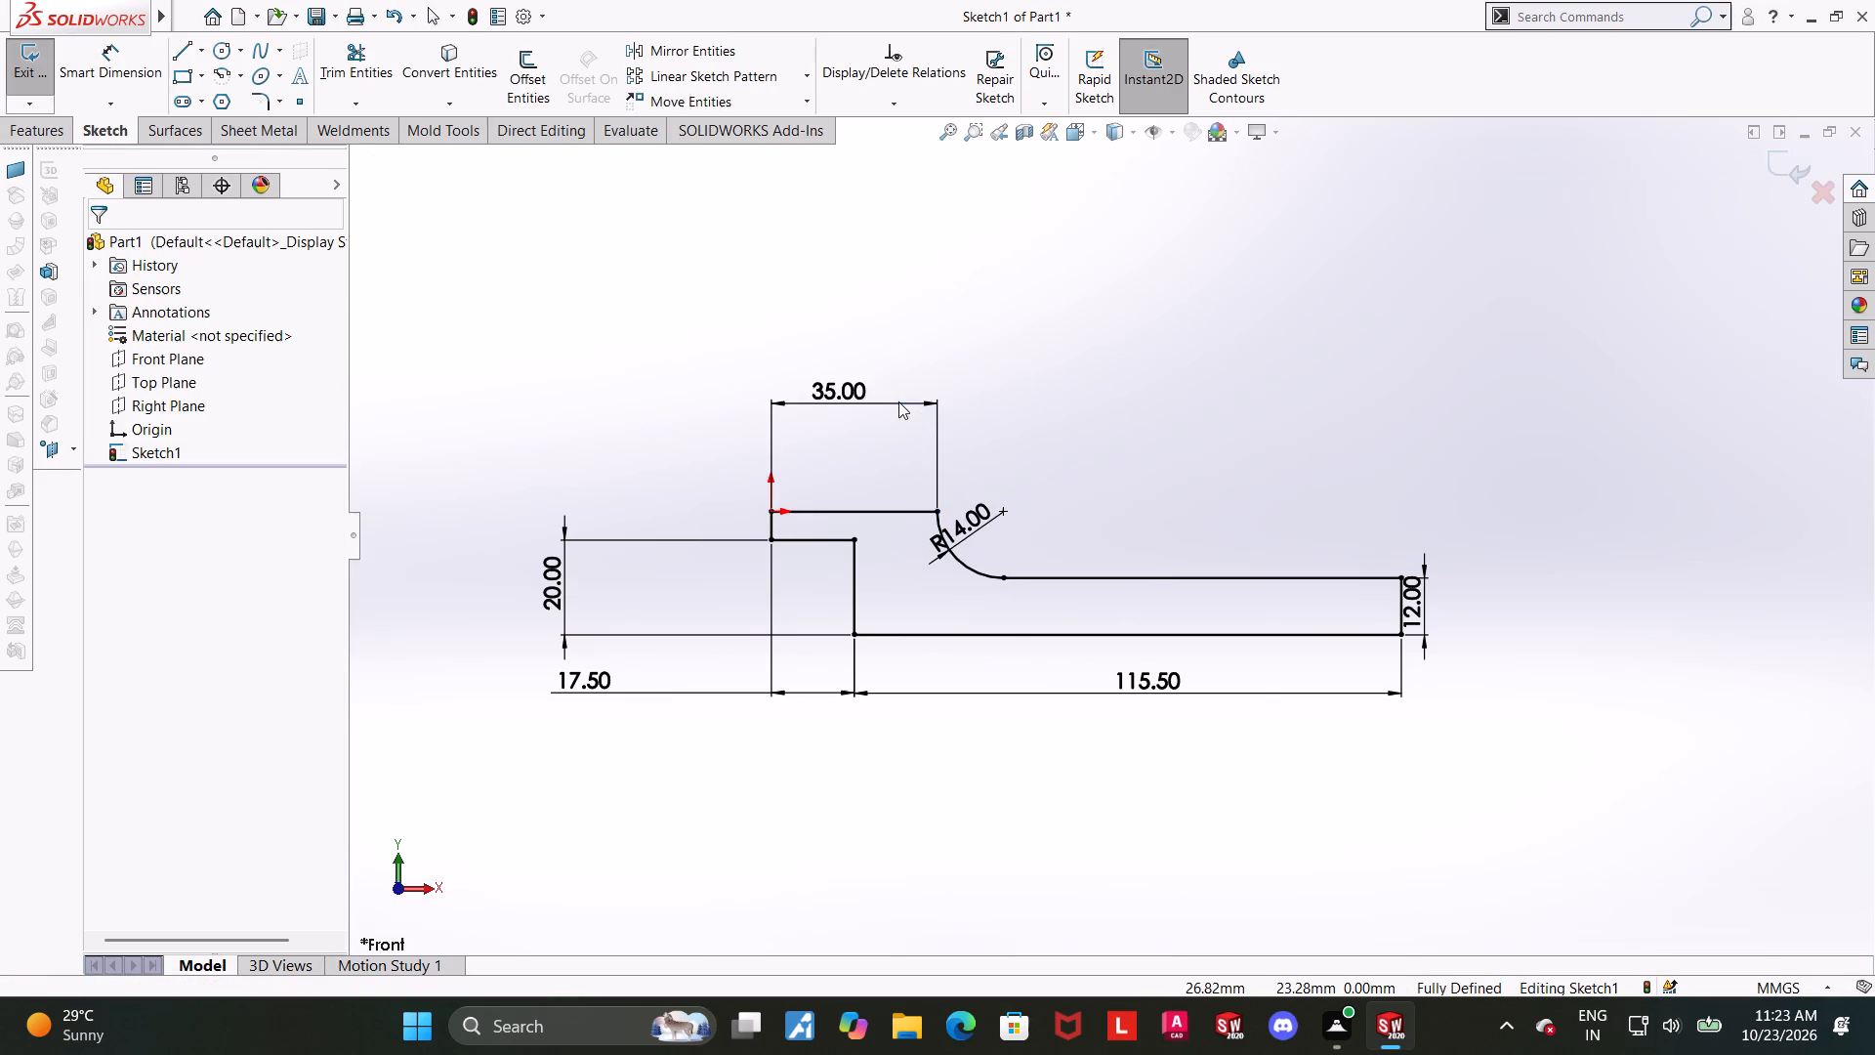
# Add a 3.5 mm sketch fillet at the corner between the step's short horizontal line and the lower vertical line.
pyautogui.scroll(1, 1022, 423)
pyautogui.scroll(-1, 1053, 581)
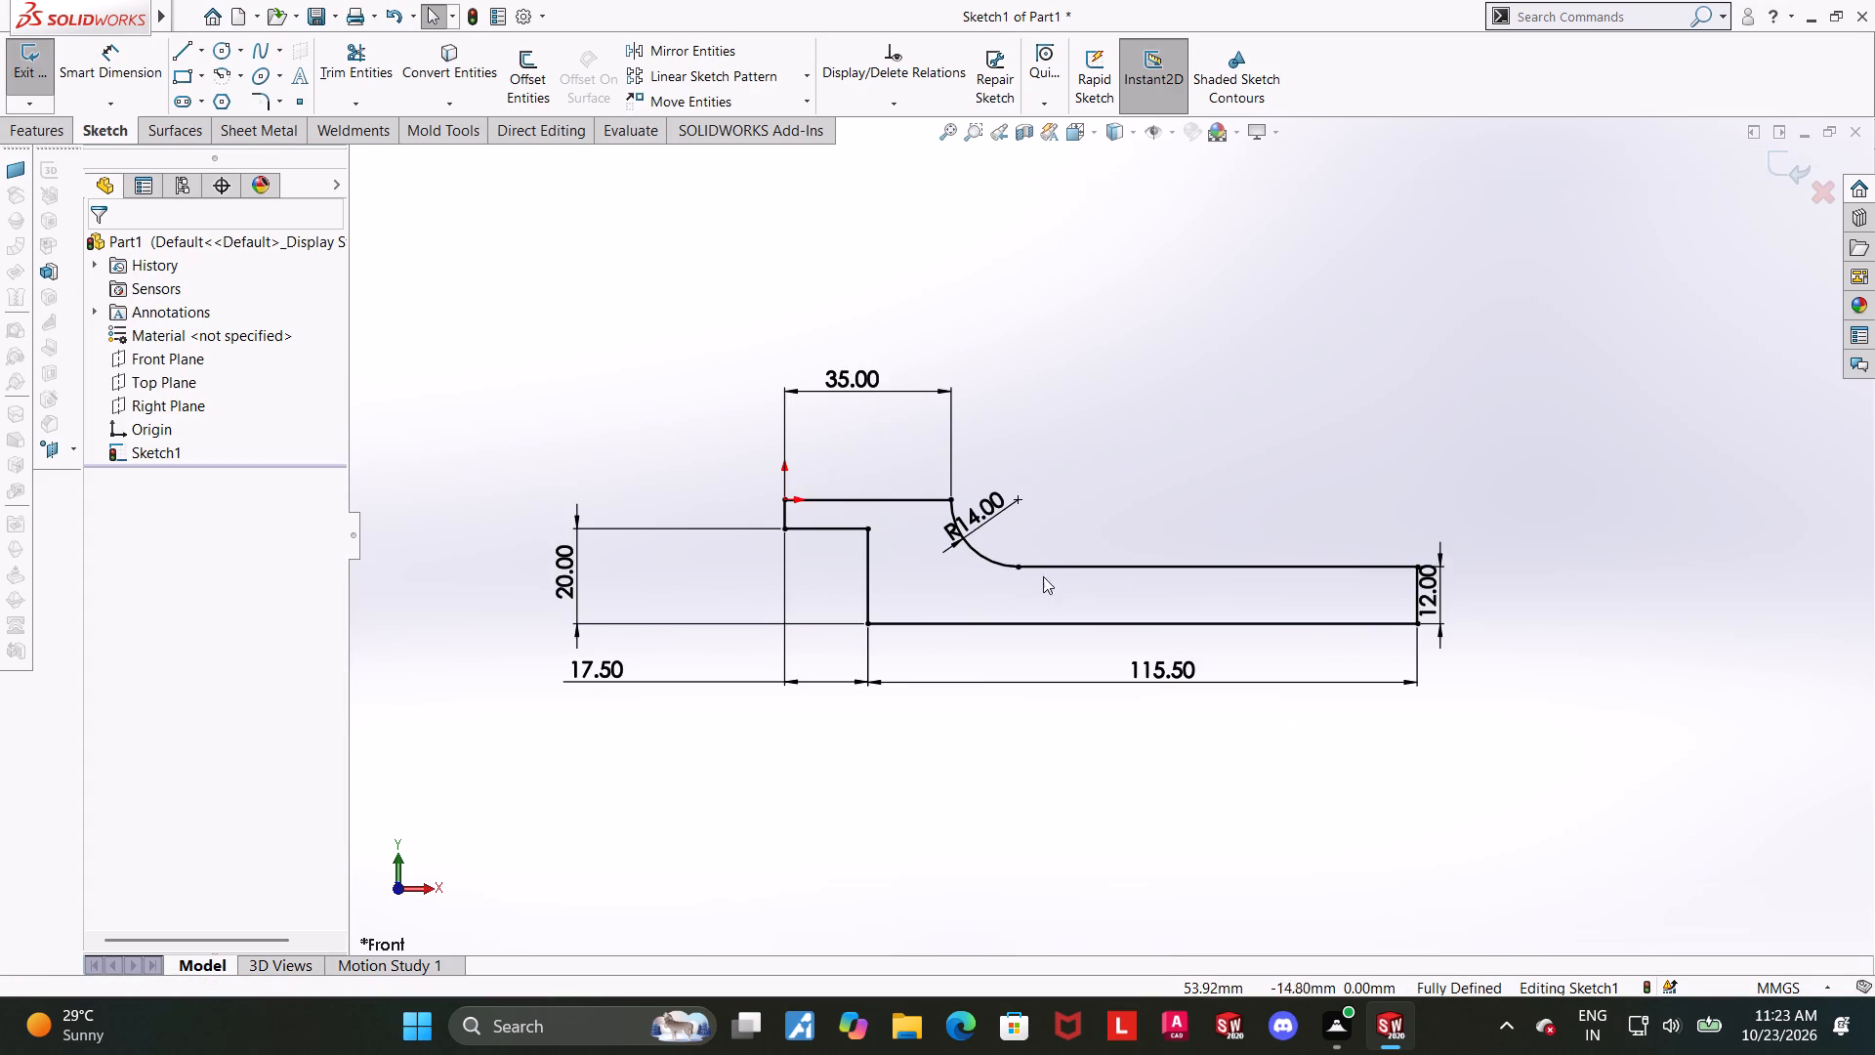
pyautogui.scroll(-2, 1040, 579)
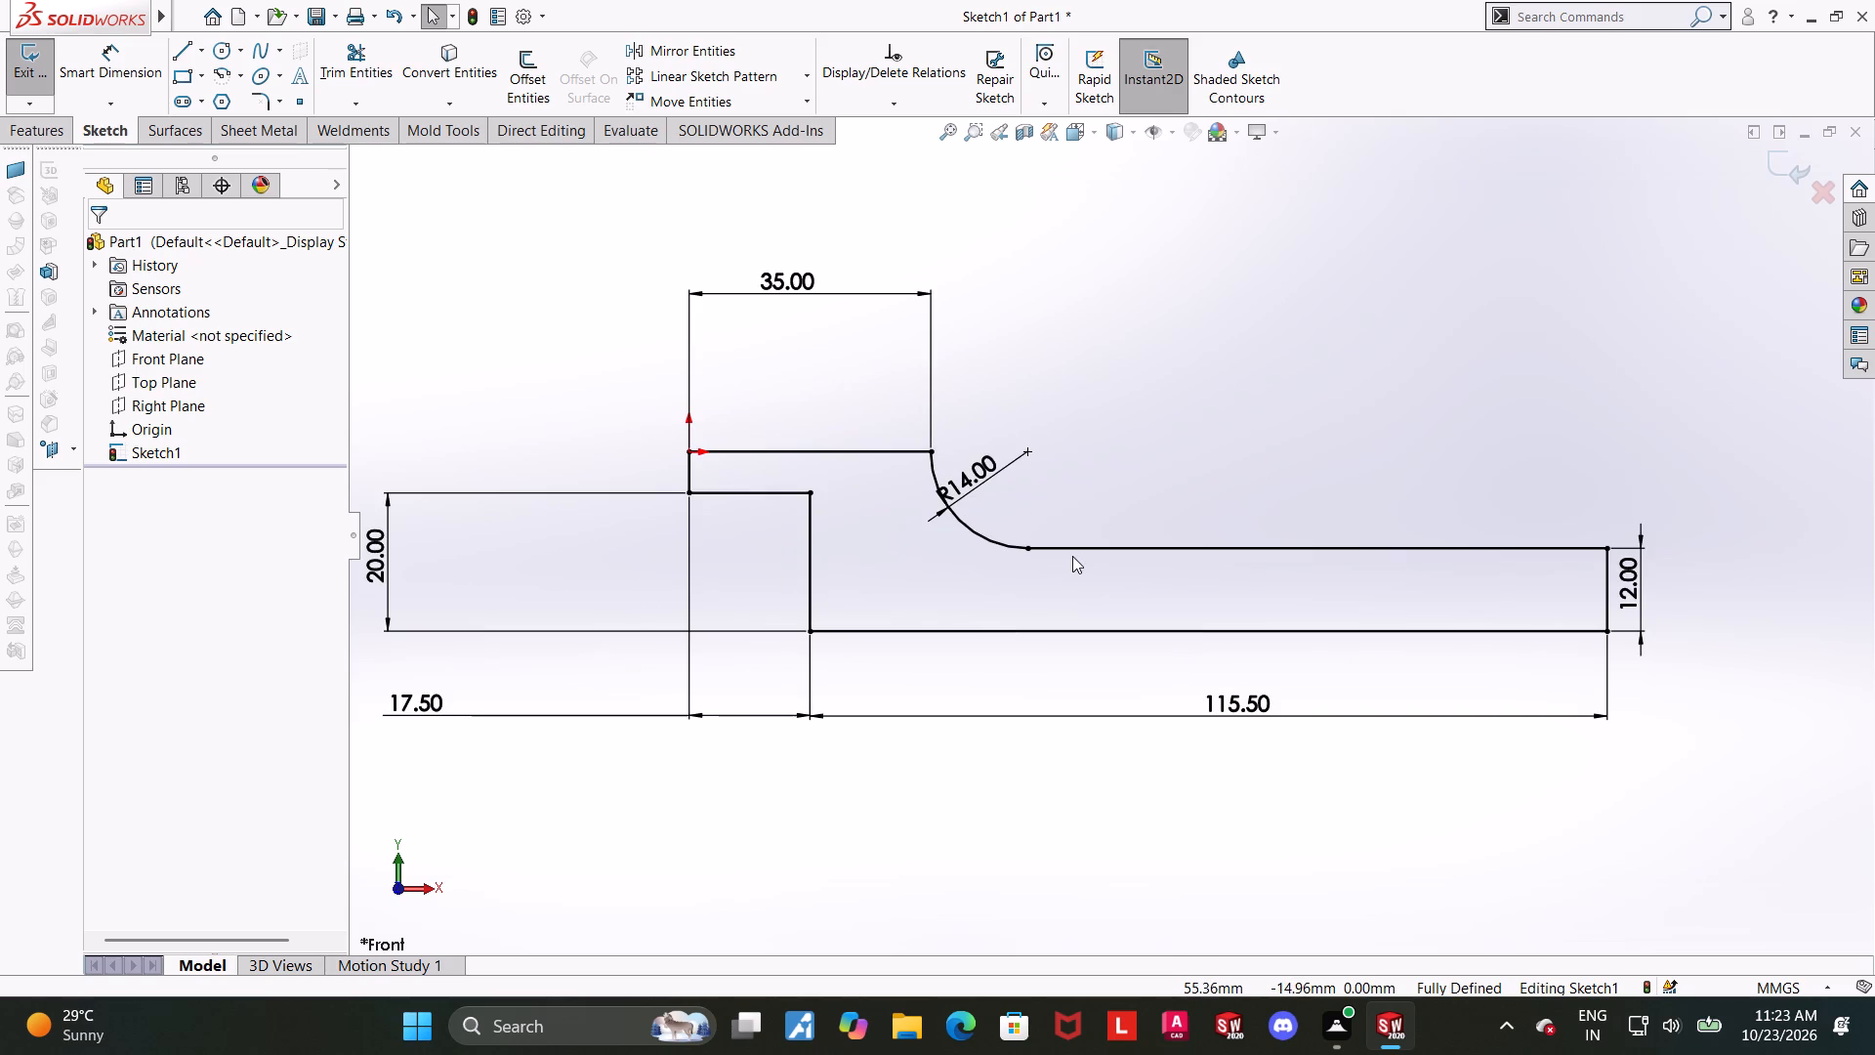
pyautogui.scroll(1, 1072, 554)
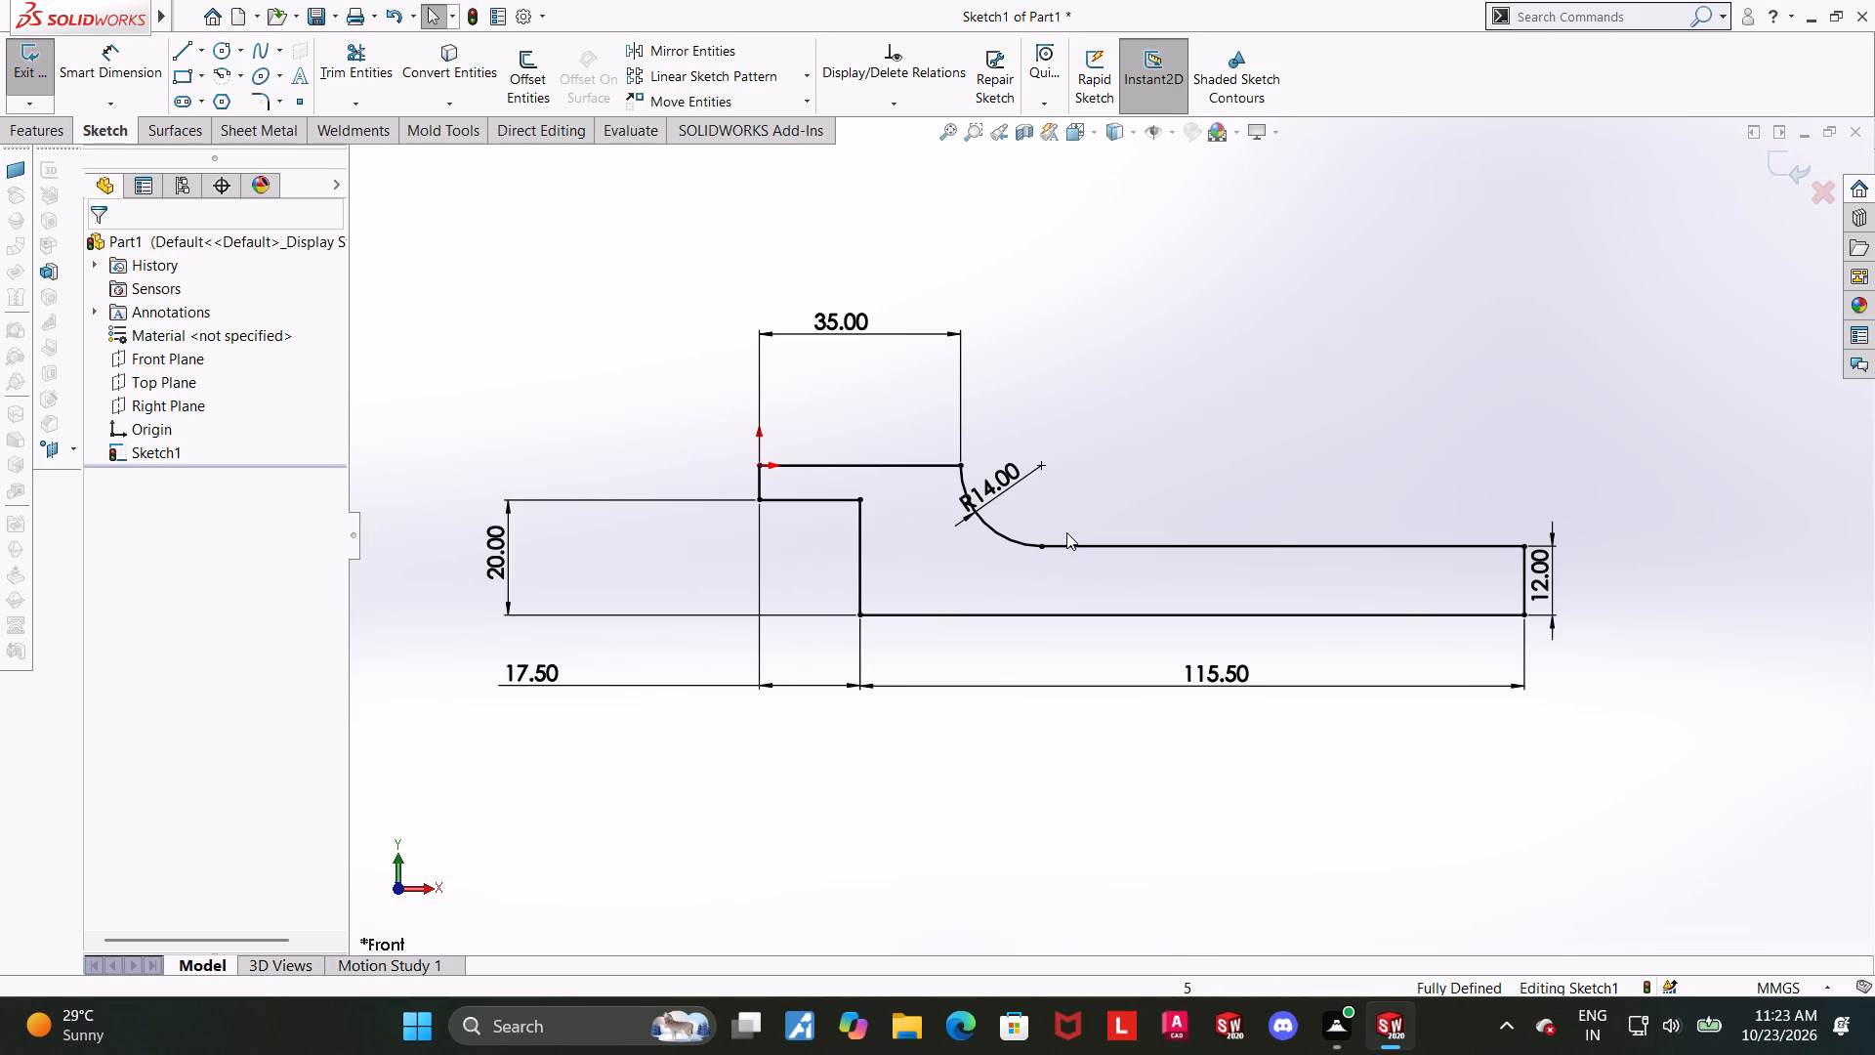
pyautogui.scroll(-1, 1066, 532)
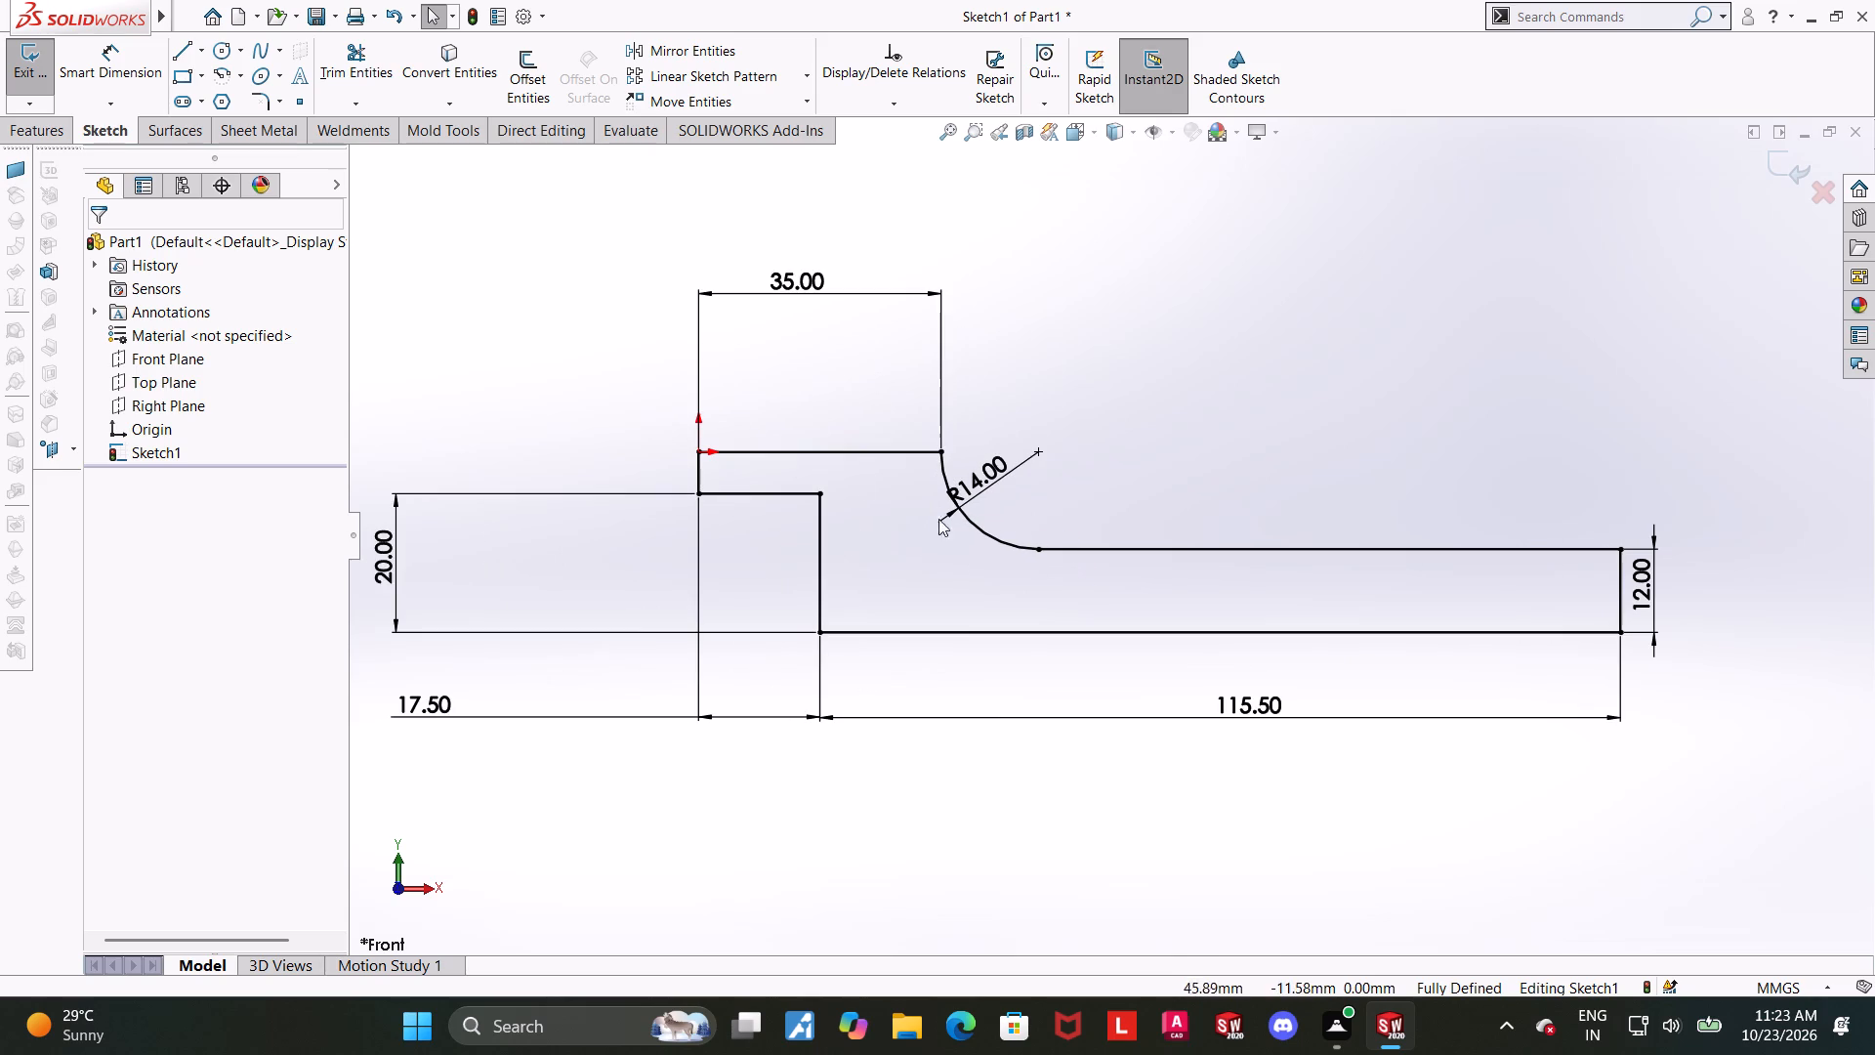
pyautogui.click(262, 106)
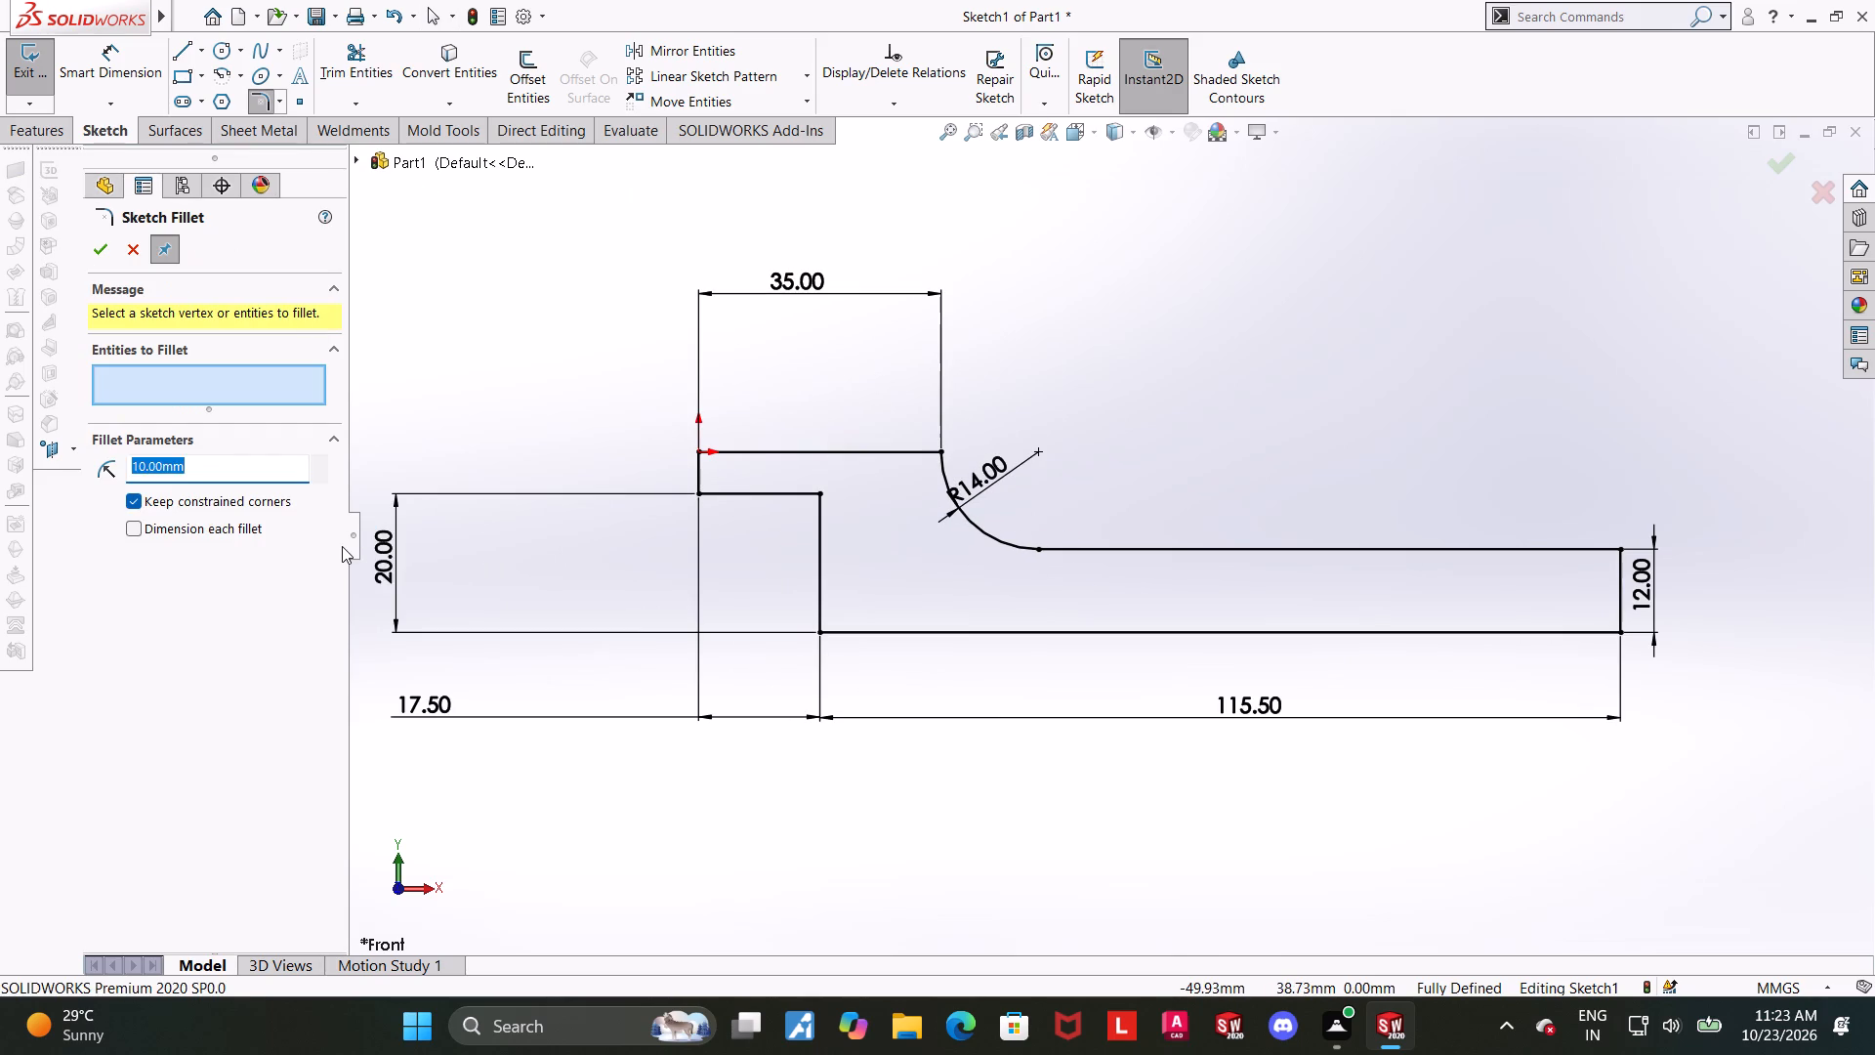
pyautogui.press('3')
pyautogui.write('.5')
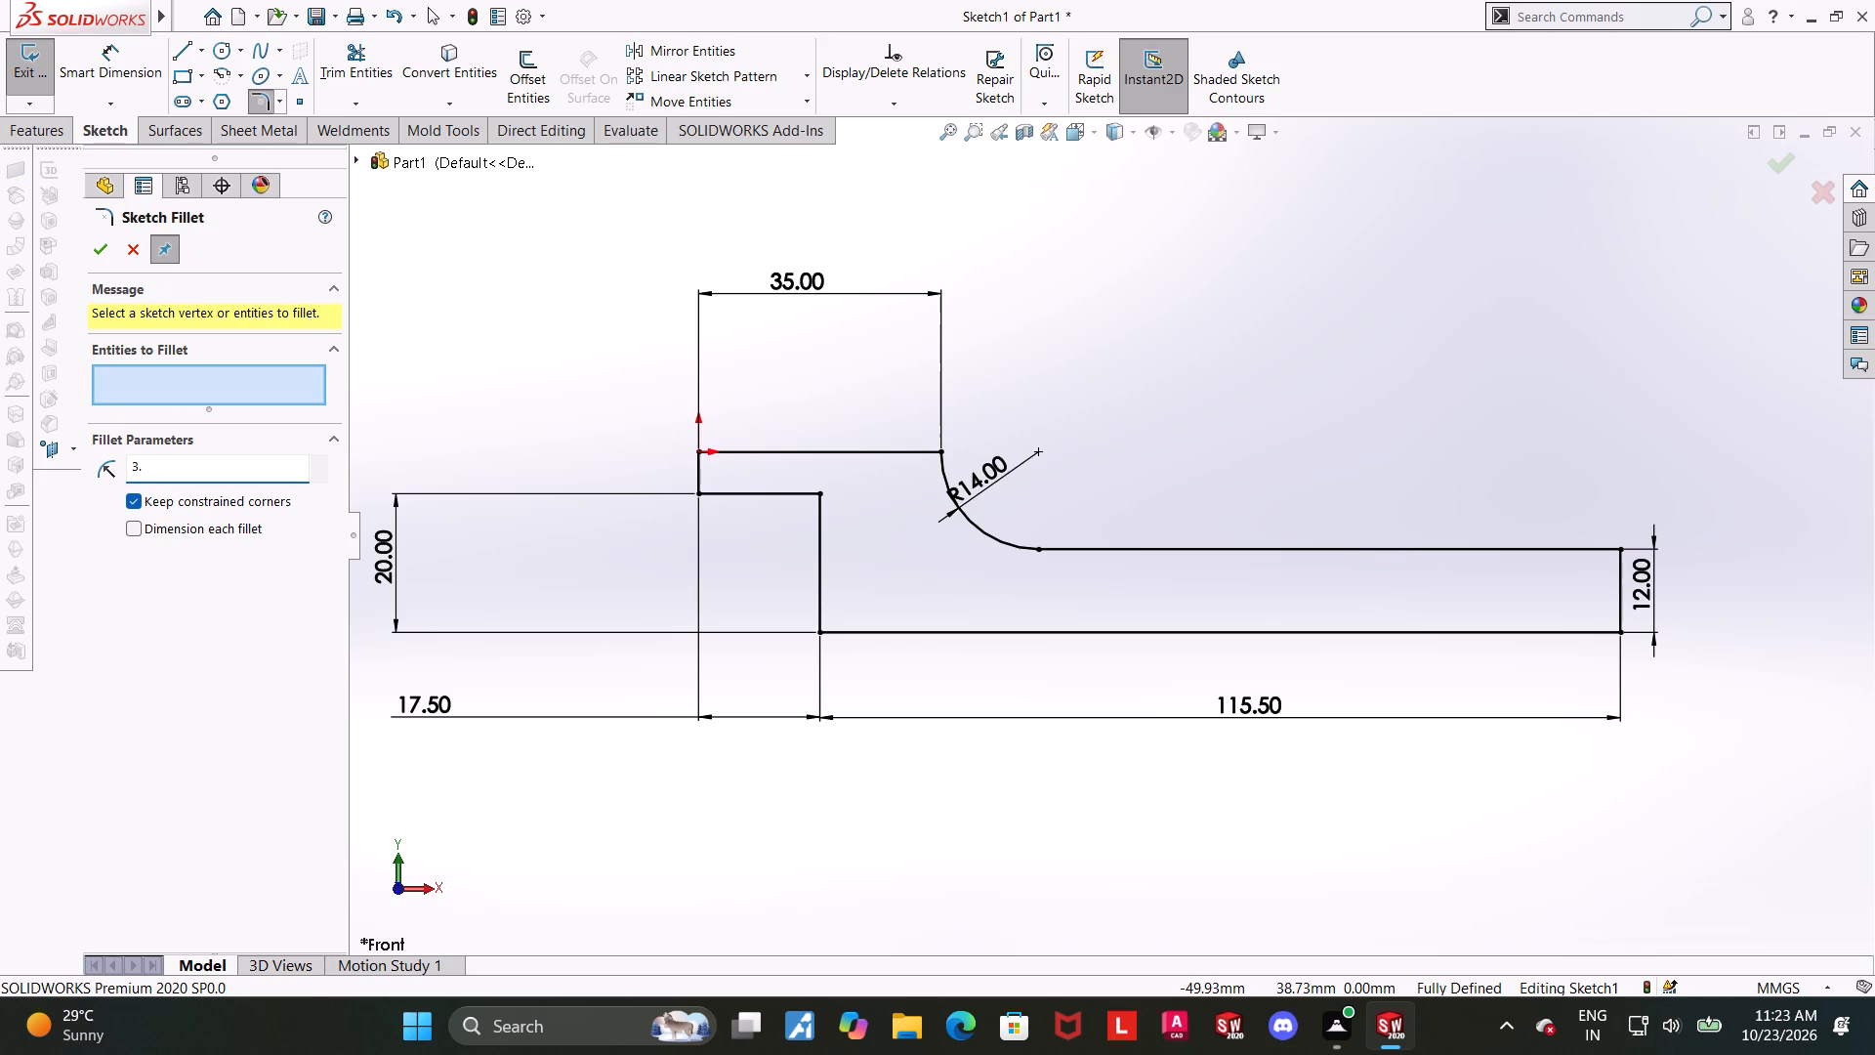
pyautogui.press('Return')
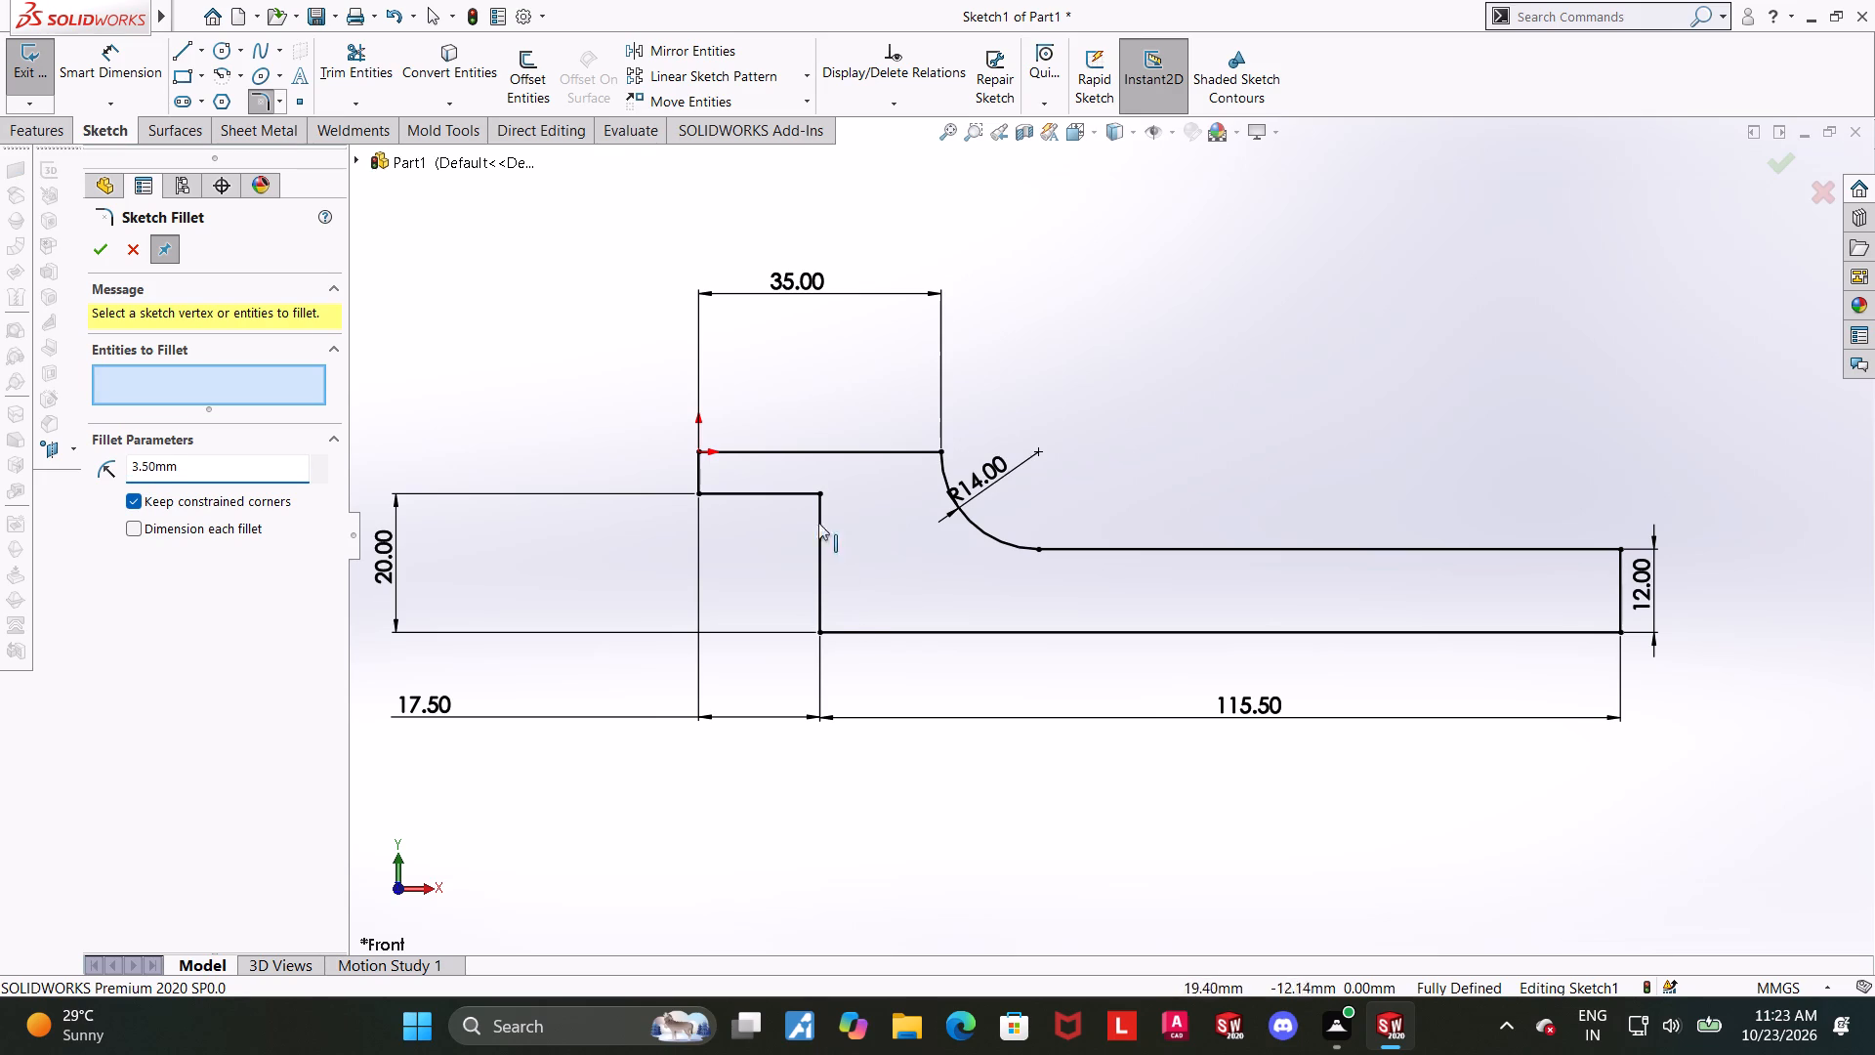
pyautogui.click(820, 496)
pyautogui.click(112, 248)
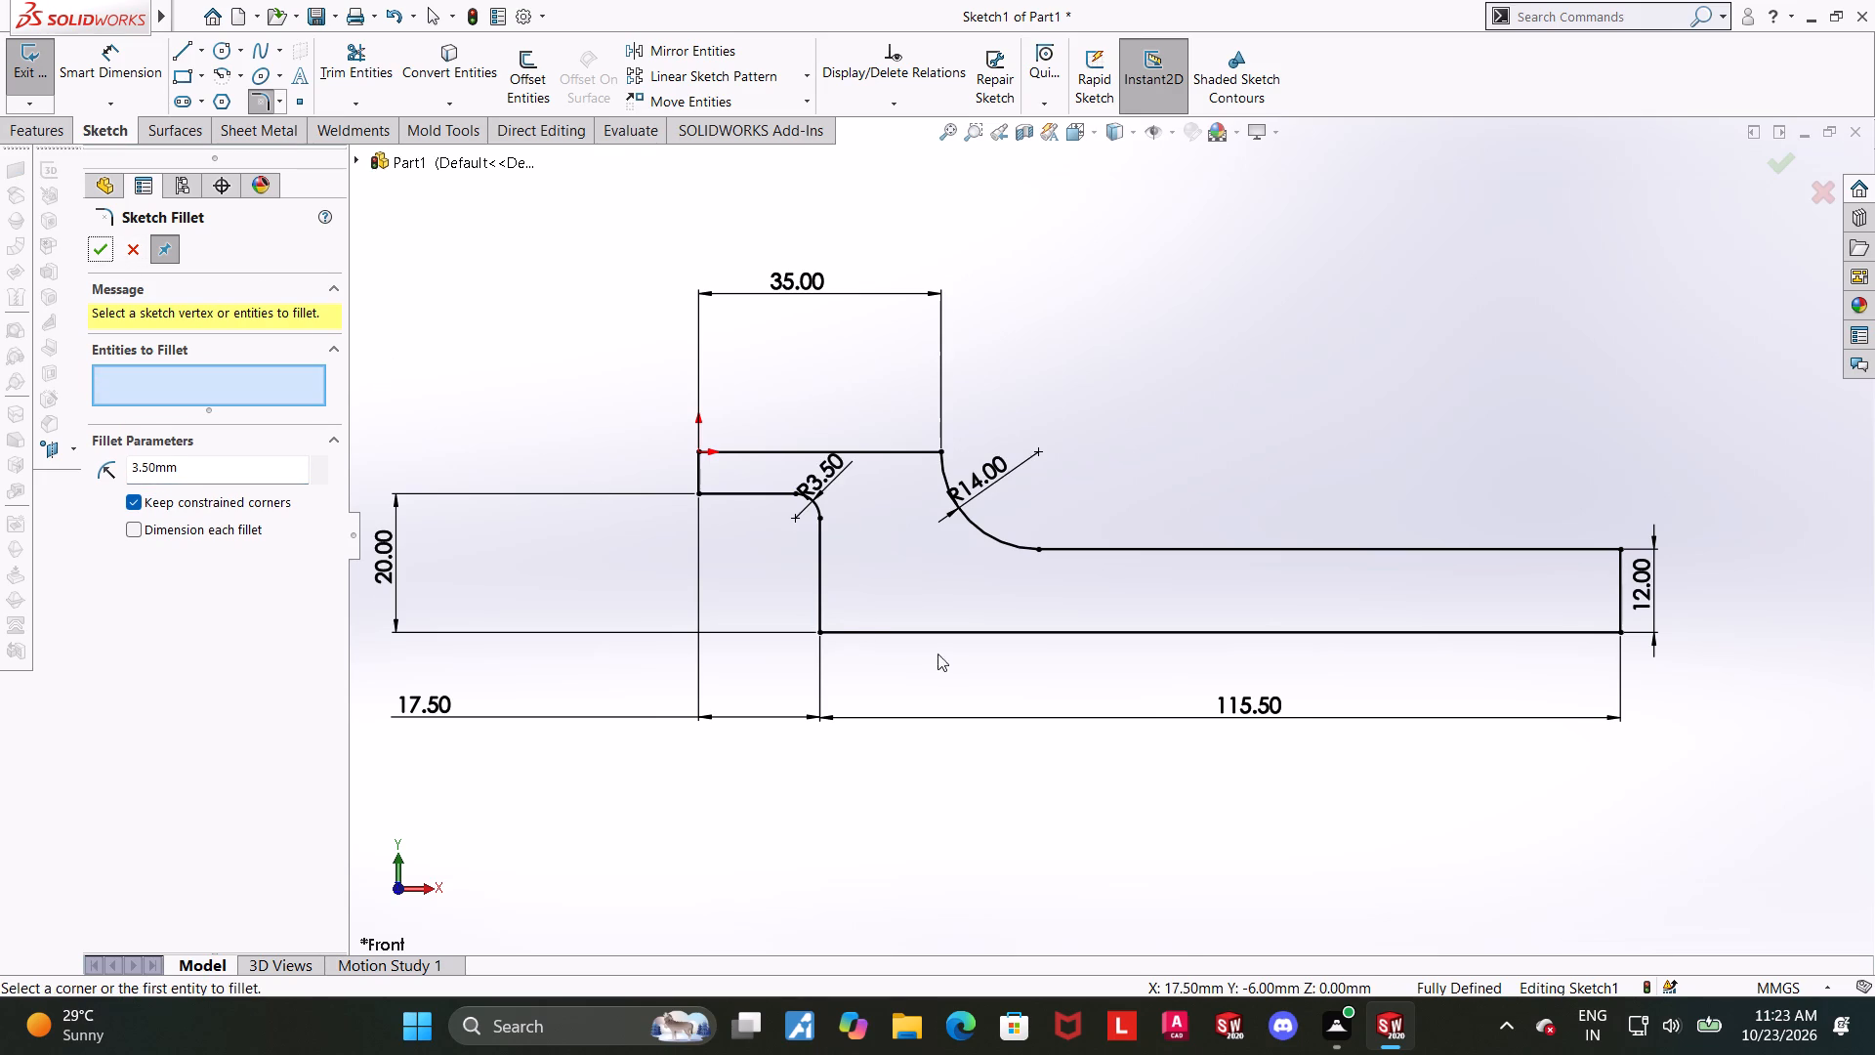
pyautogui.click(940, 832)
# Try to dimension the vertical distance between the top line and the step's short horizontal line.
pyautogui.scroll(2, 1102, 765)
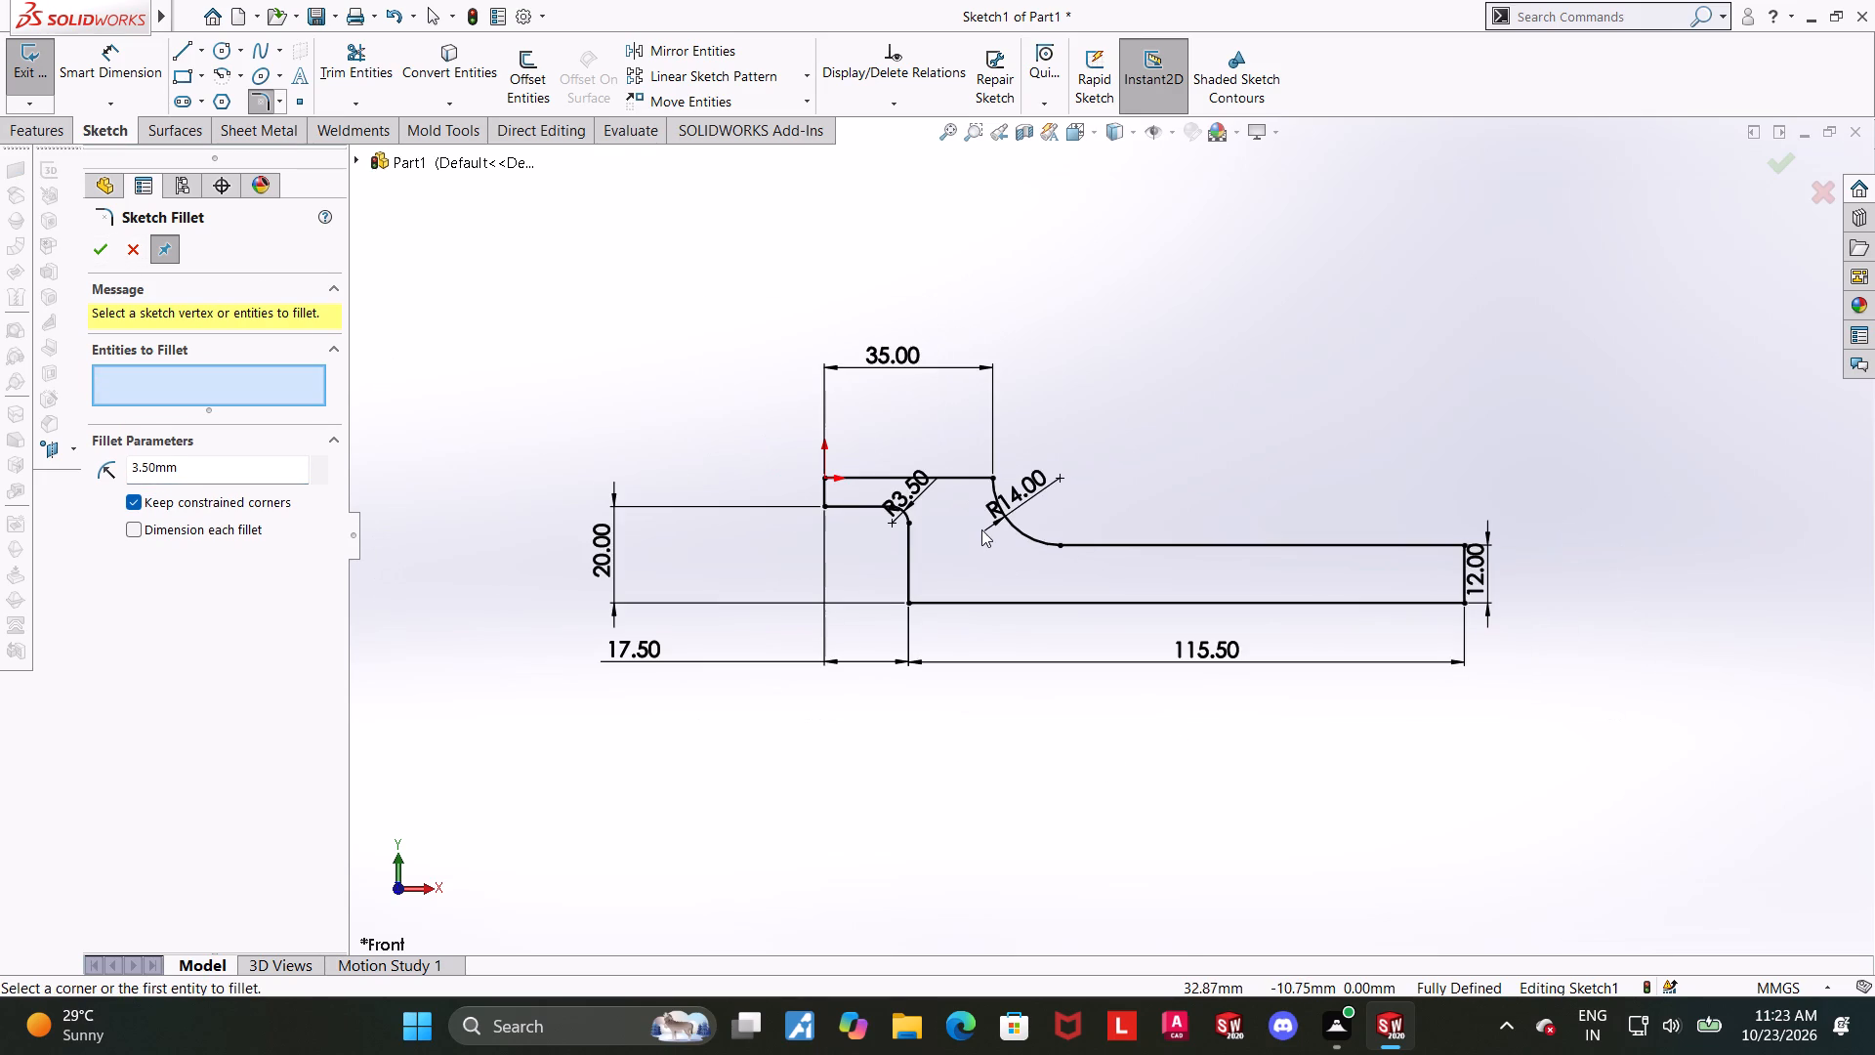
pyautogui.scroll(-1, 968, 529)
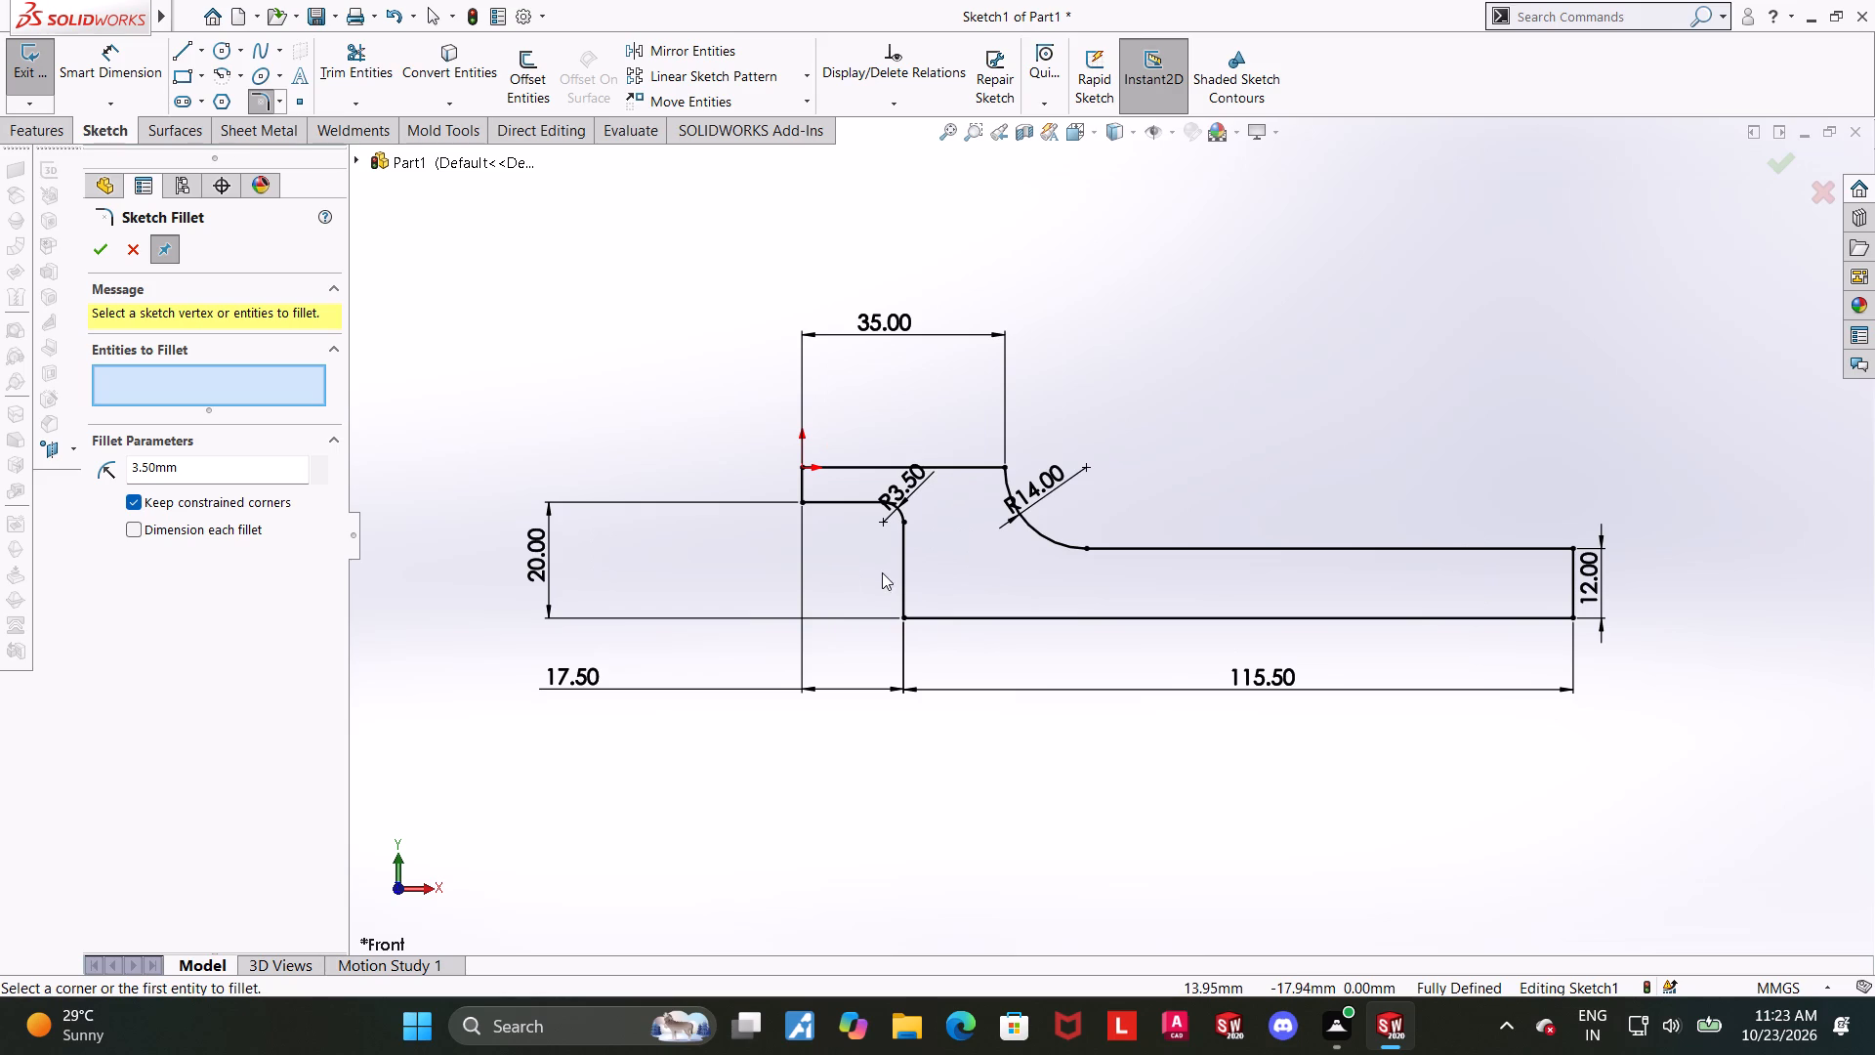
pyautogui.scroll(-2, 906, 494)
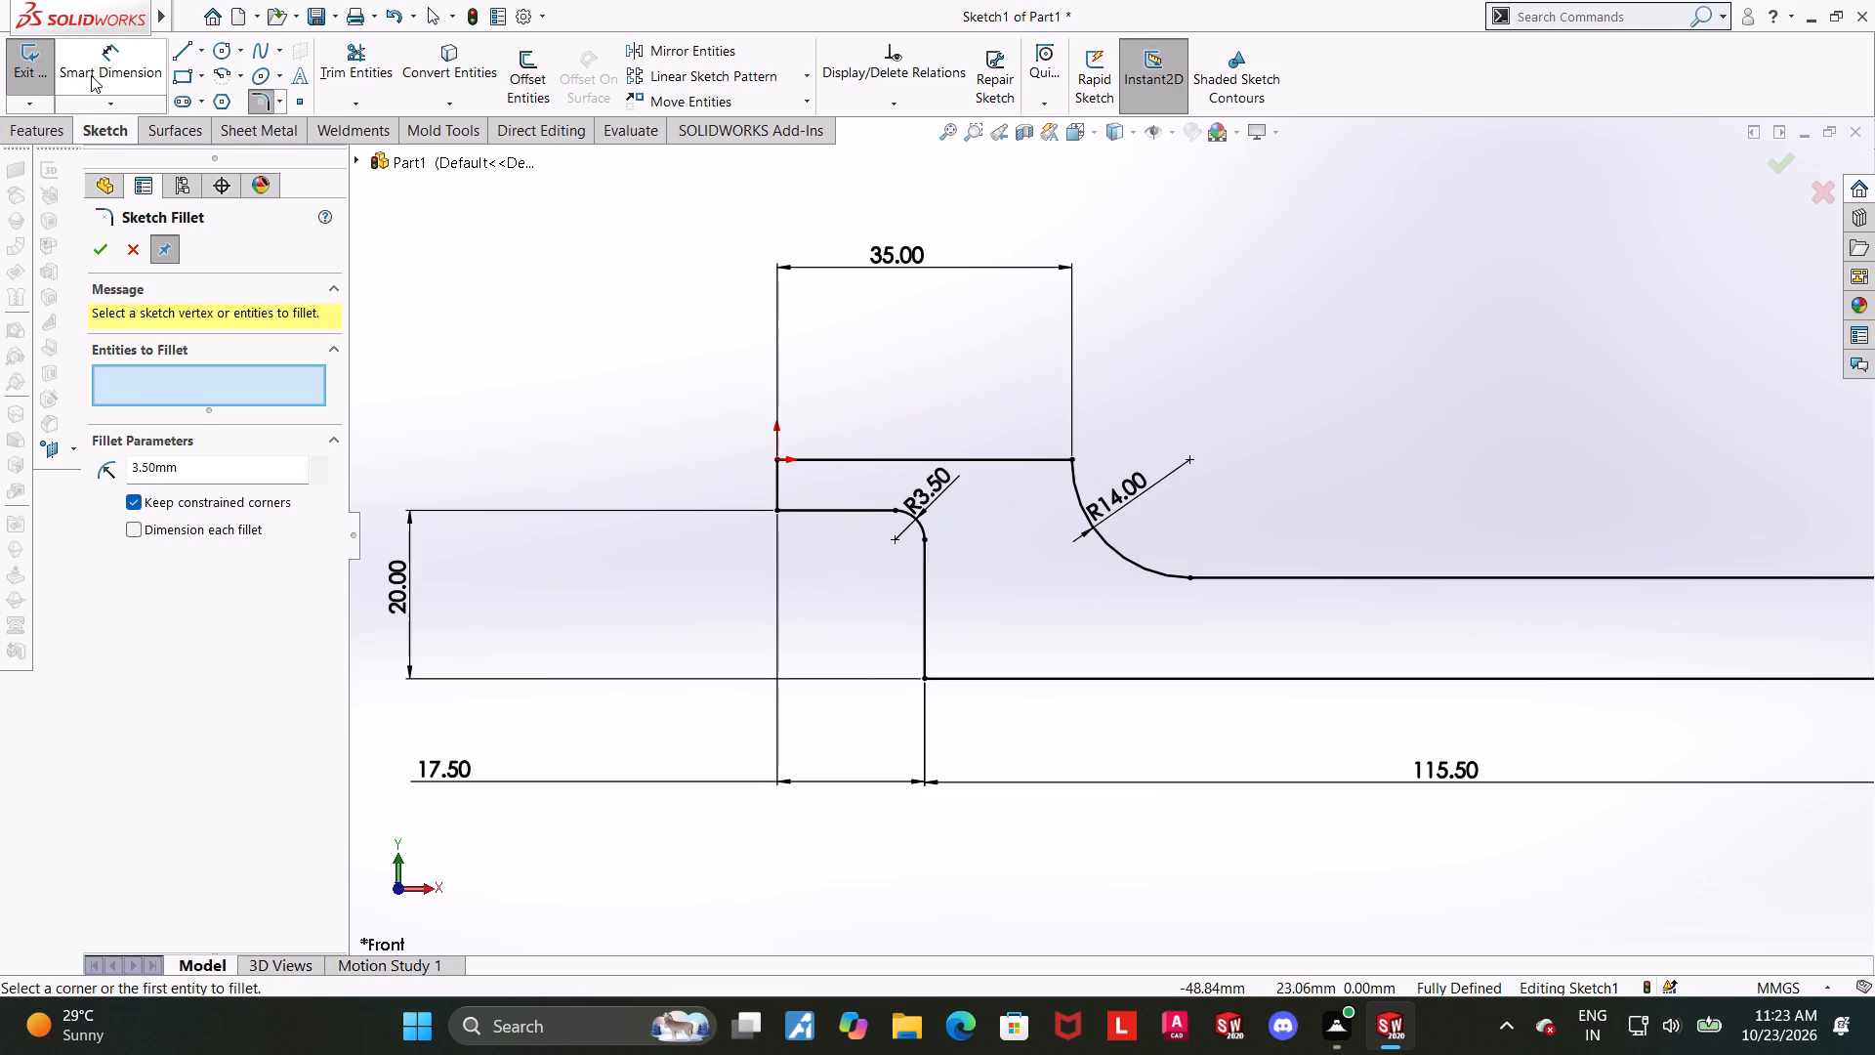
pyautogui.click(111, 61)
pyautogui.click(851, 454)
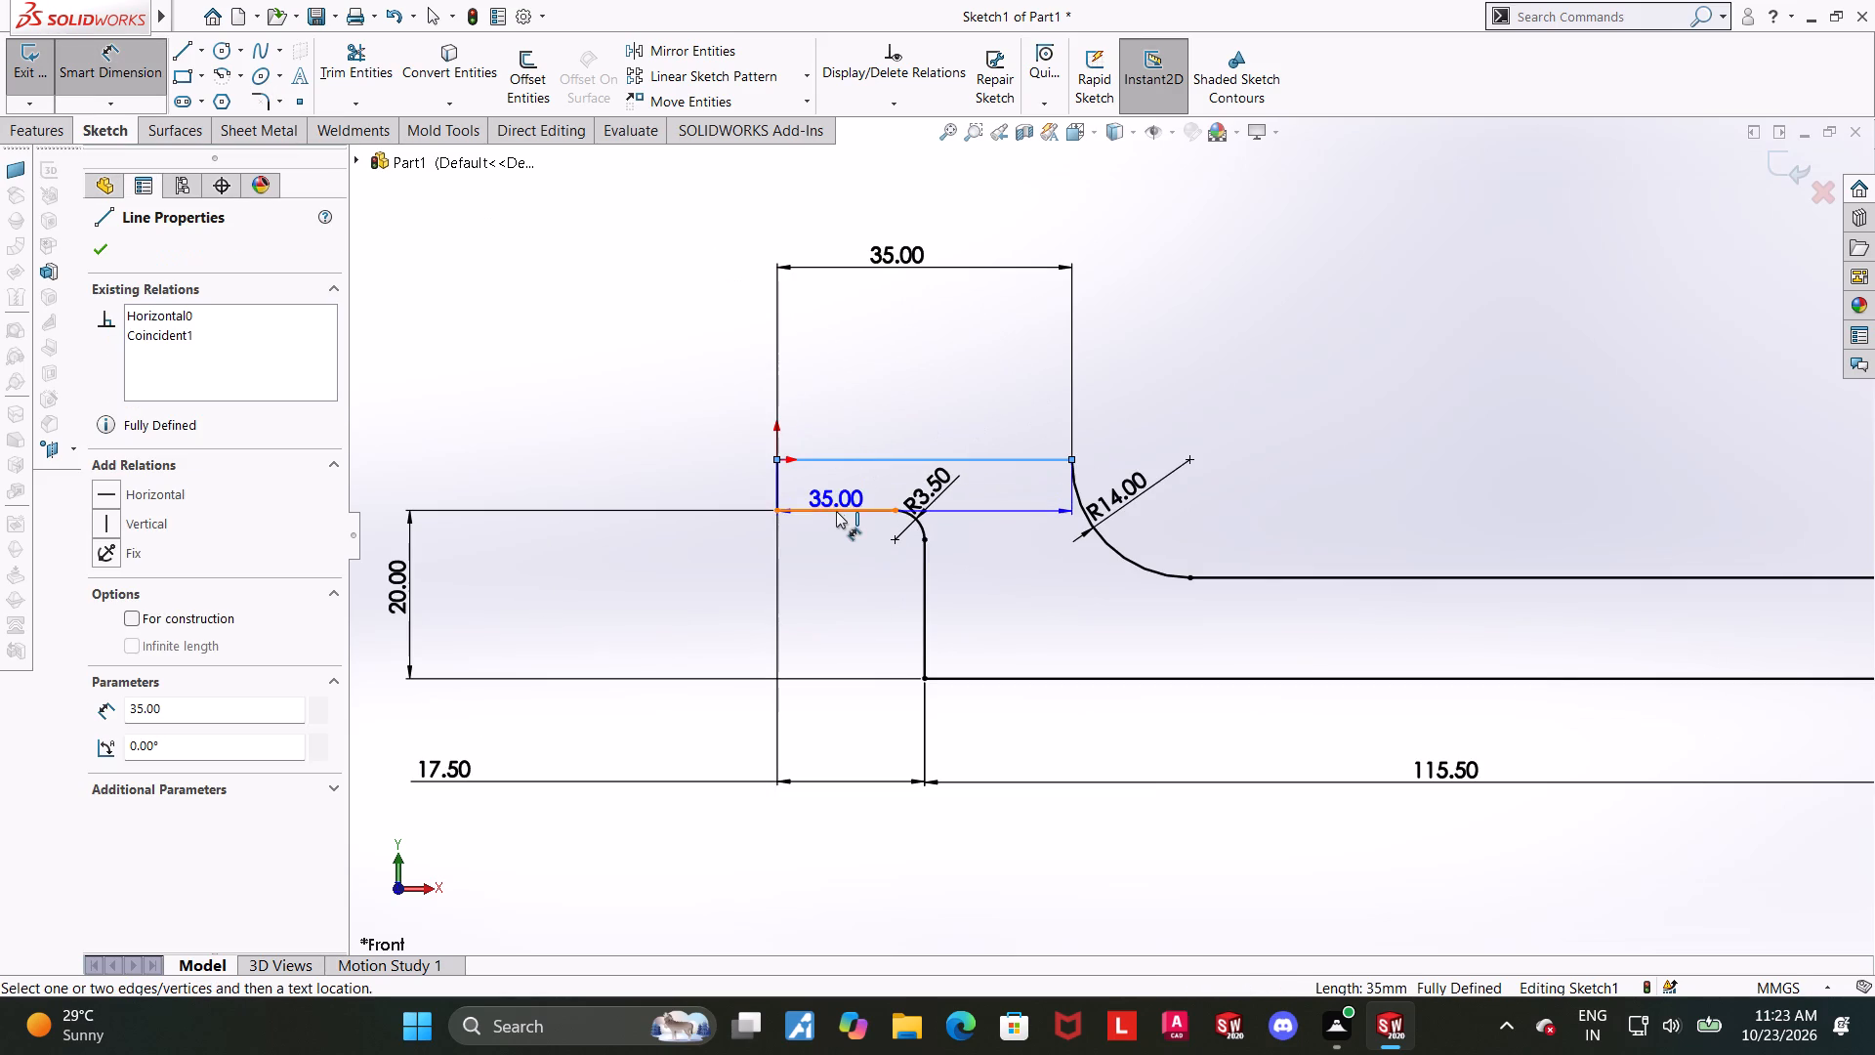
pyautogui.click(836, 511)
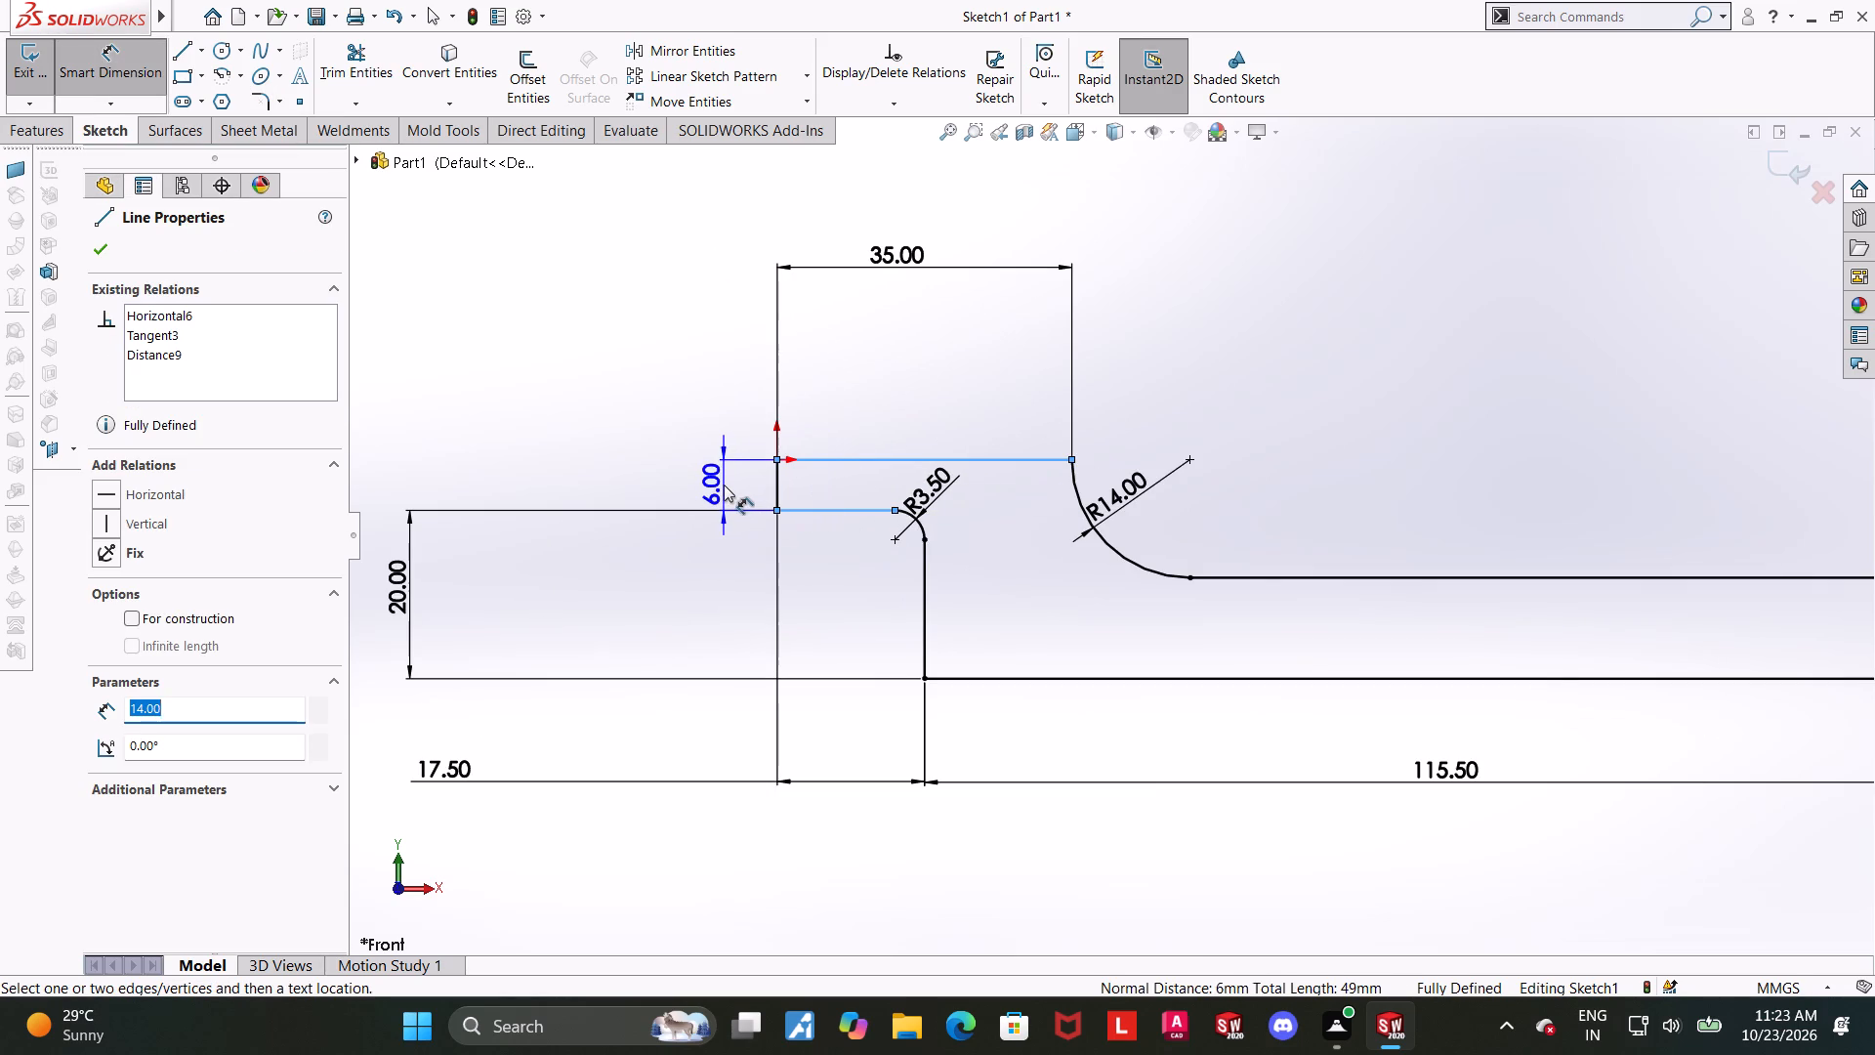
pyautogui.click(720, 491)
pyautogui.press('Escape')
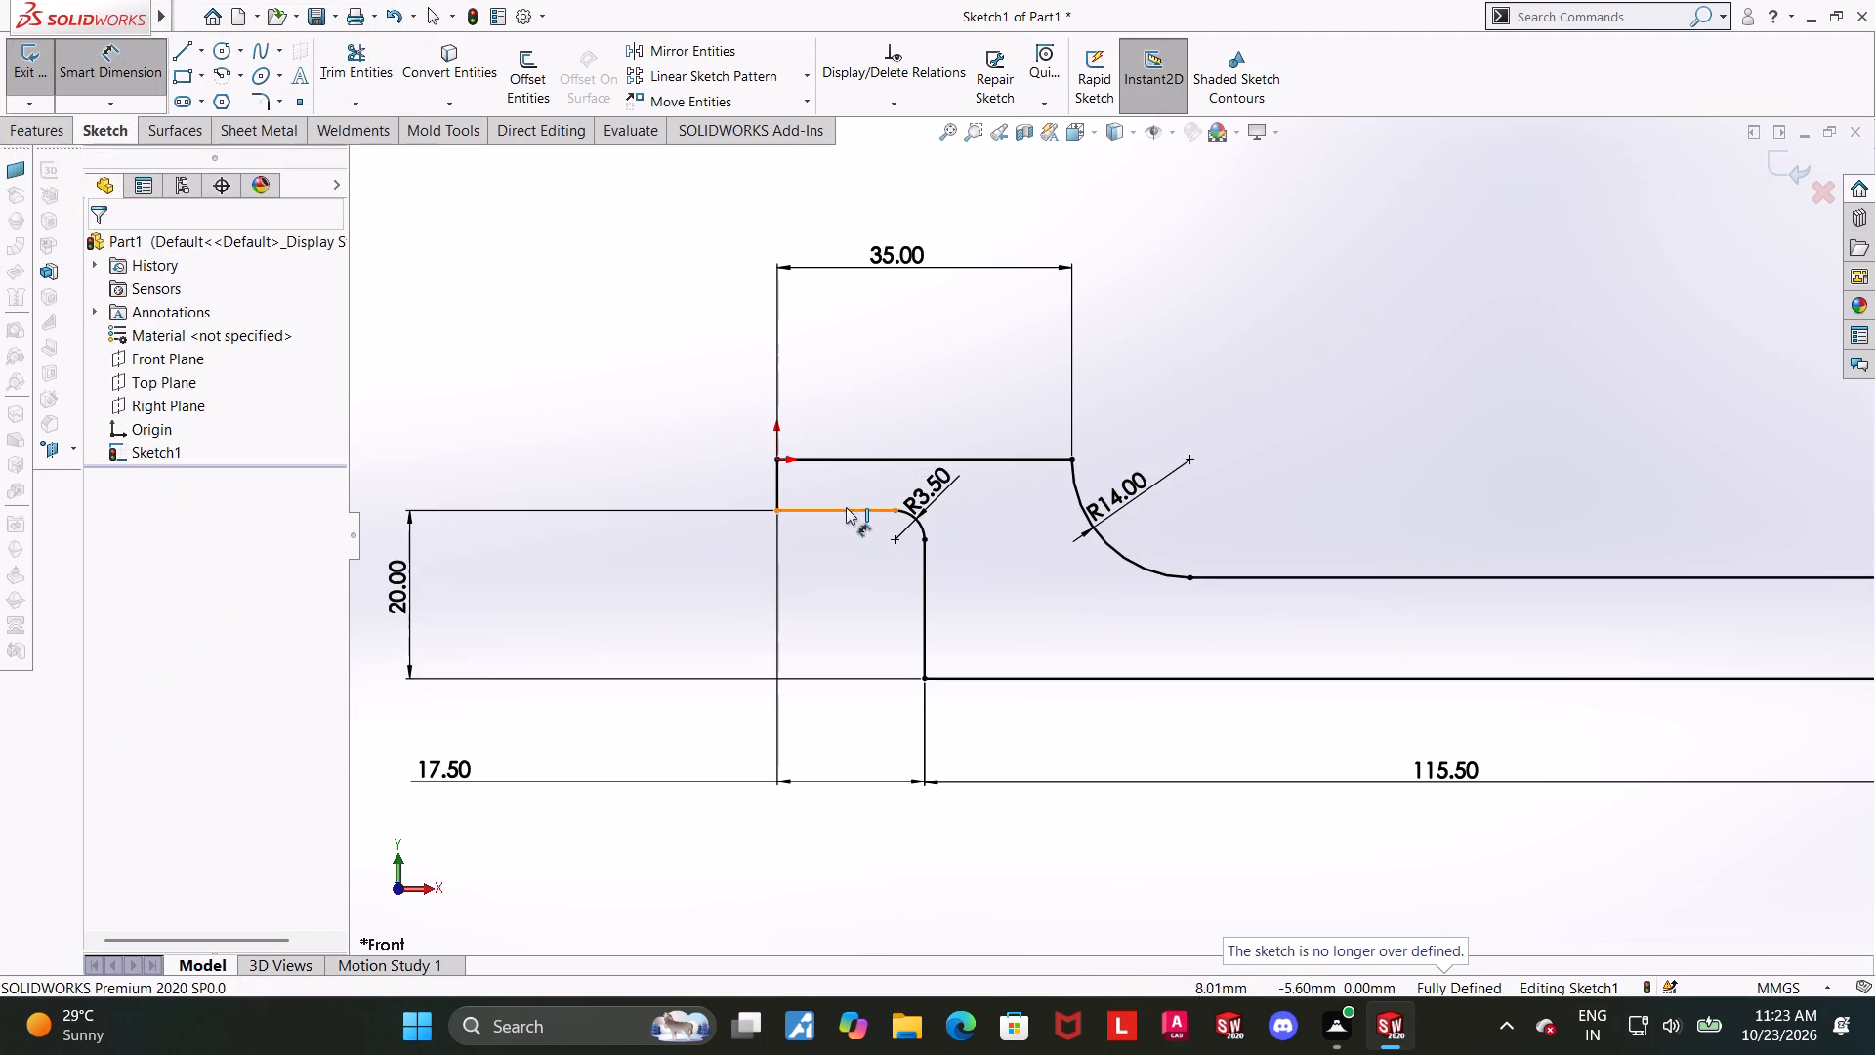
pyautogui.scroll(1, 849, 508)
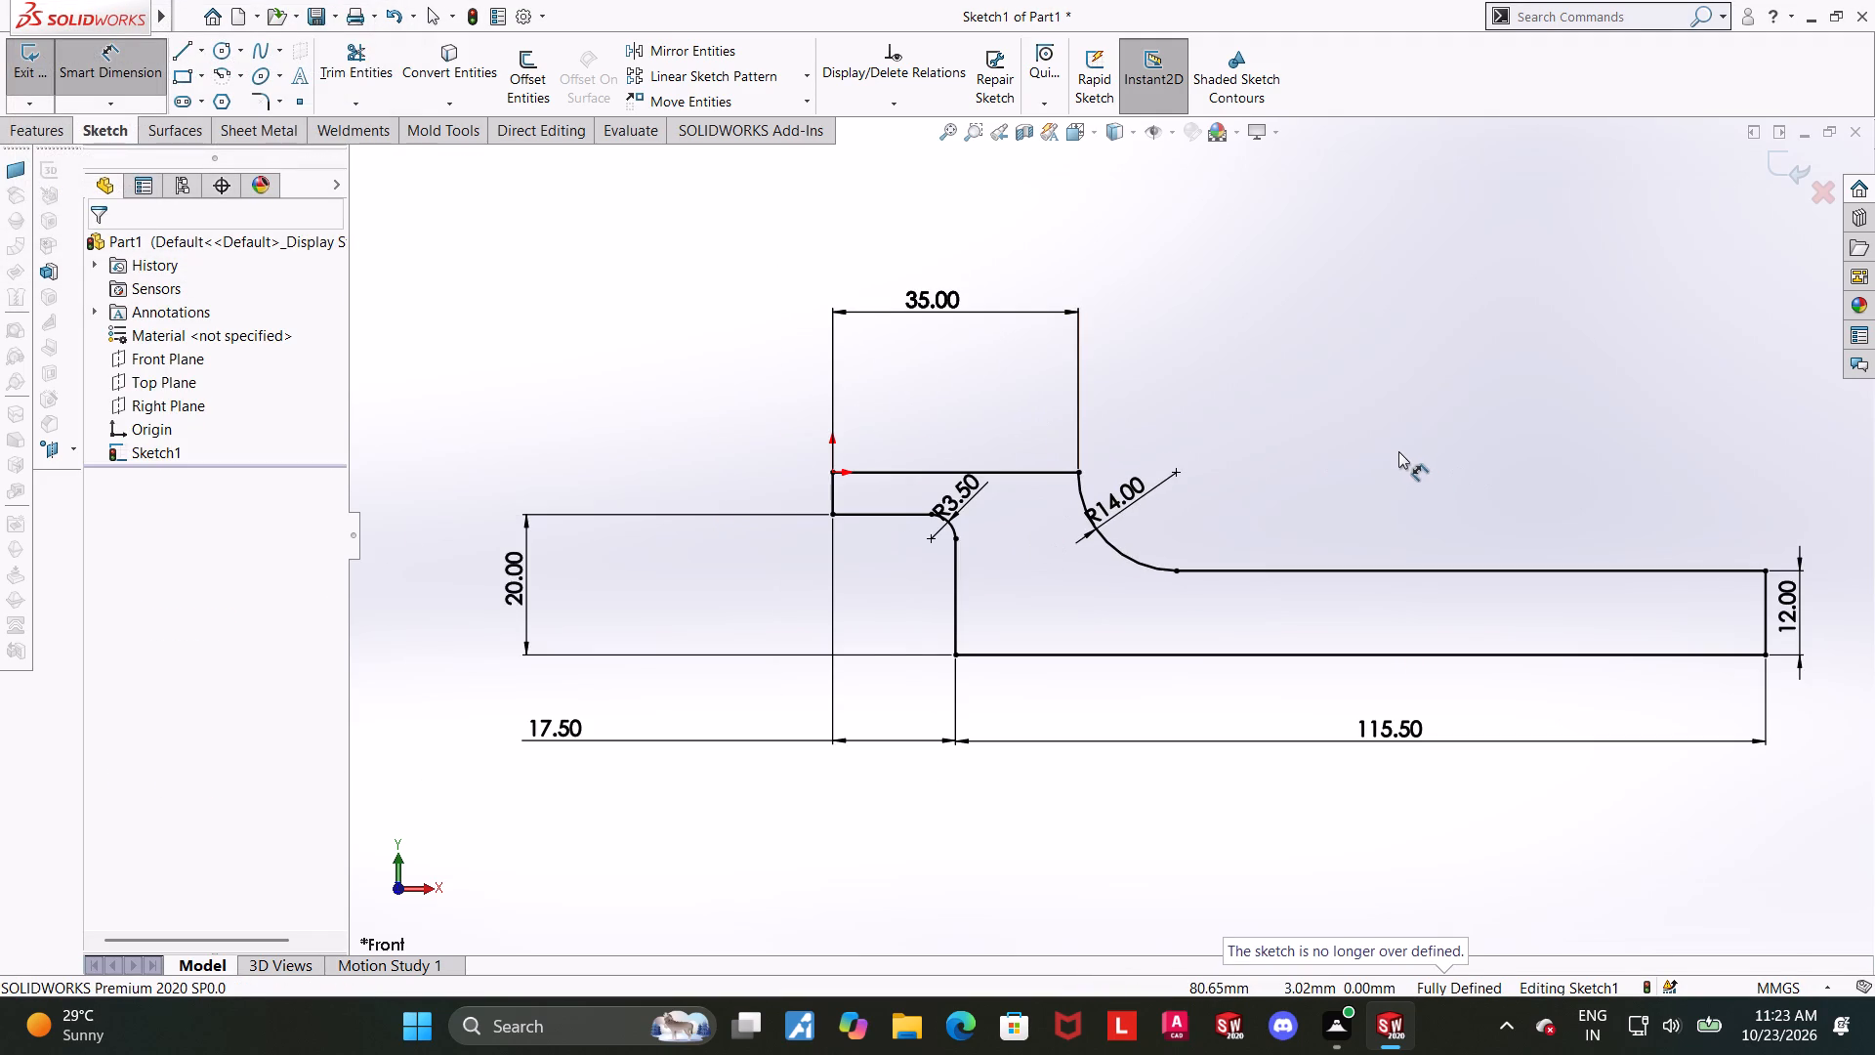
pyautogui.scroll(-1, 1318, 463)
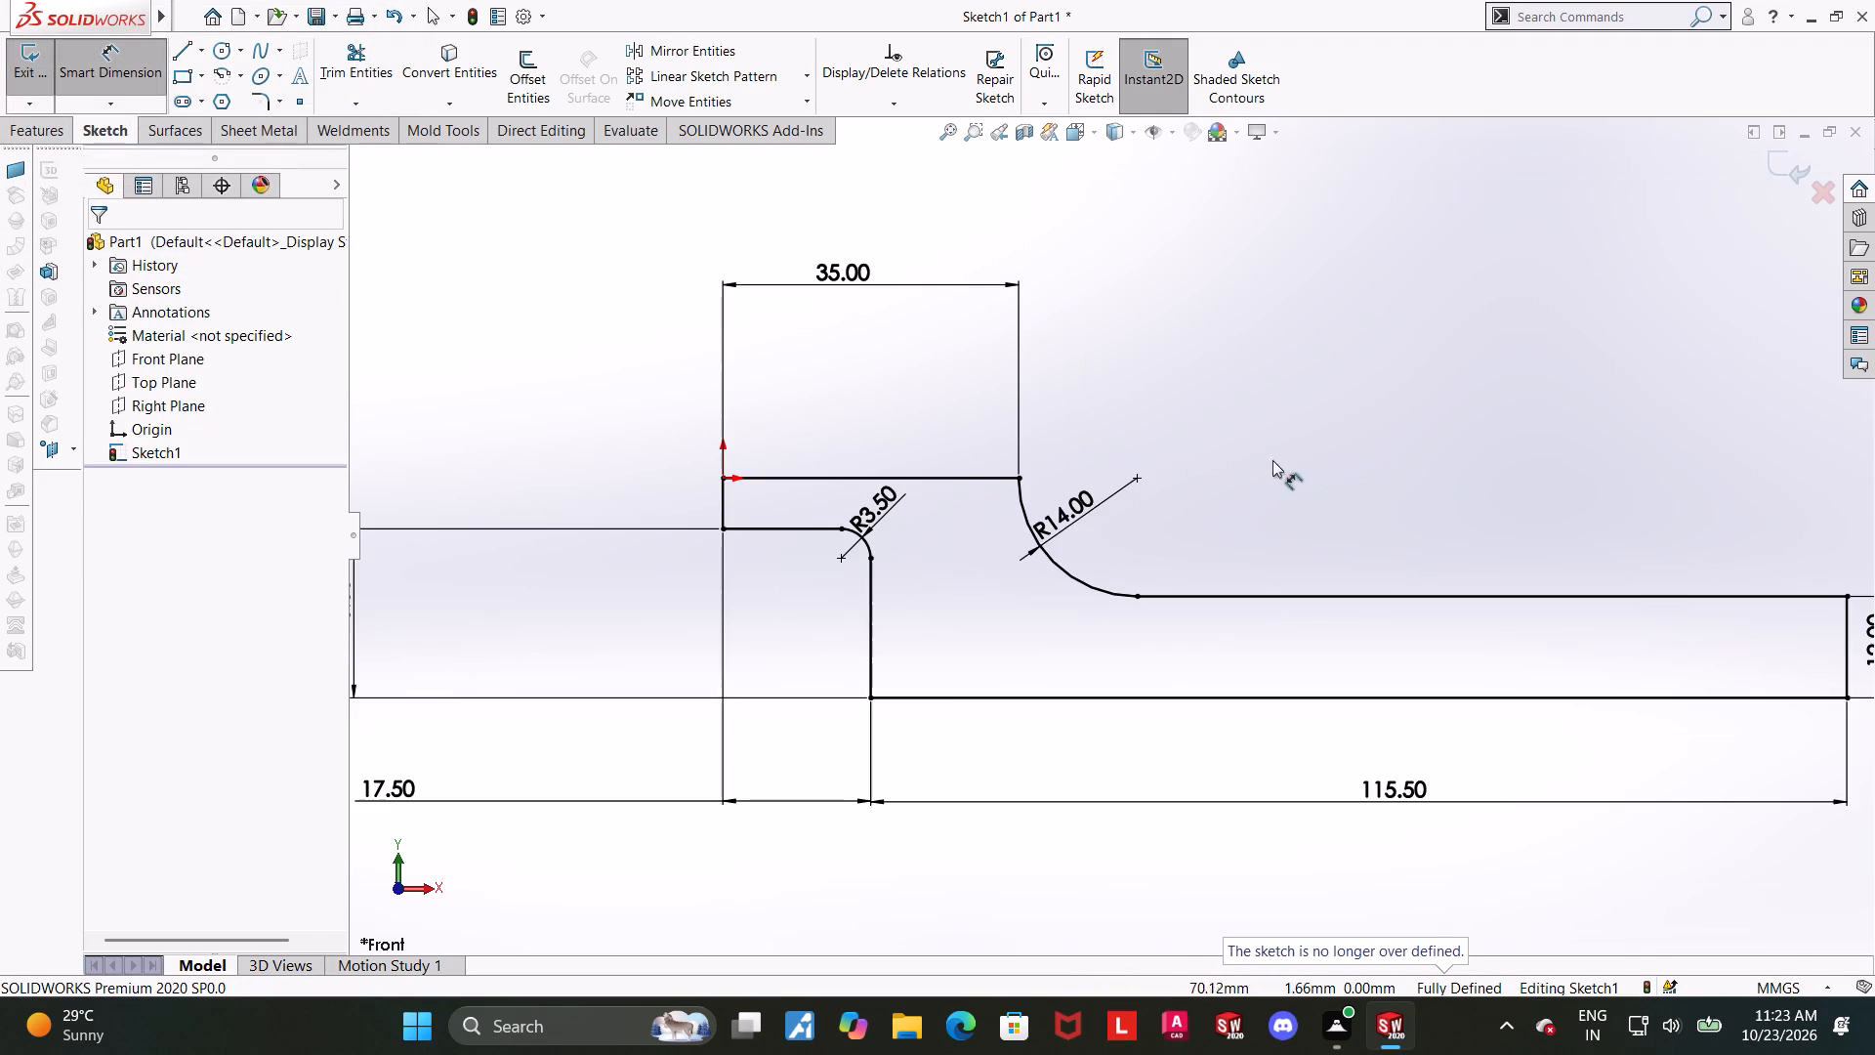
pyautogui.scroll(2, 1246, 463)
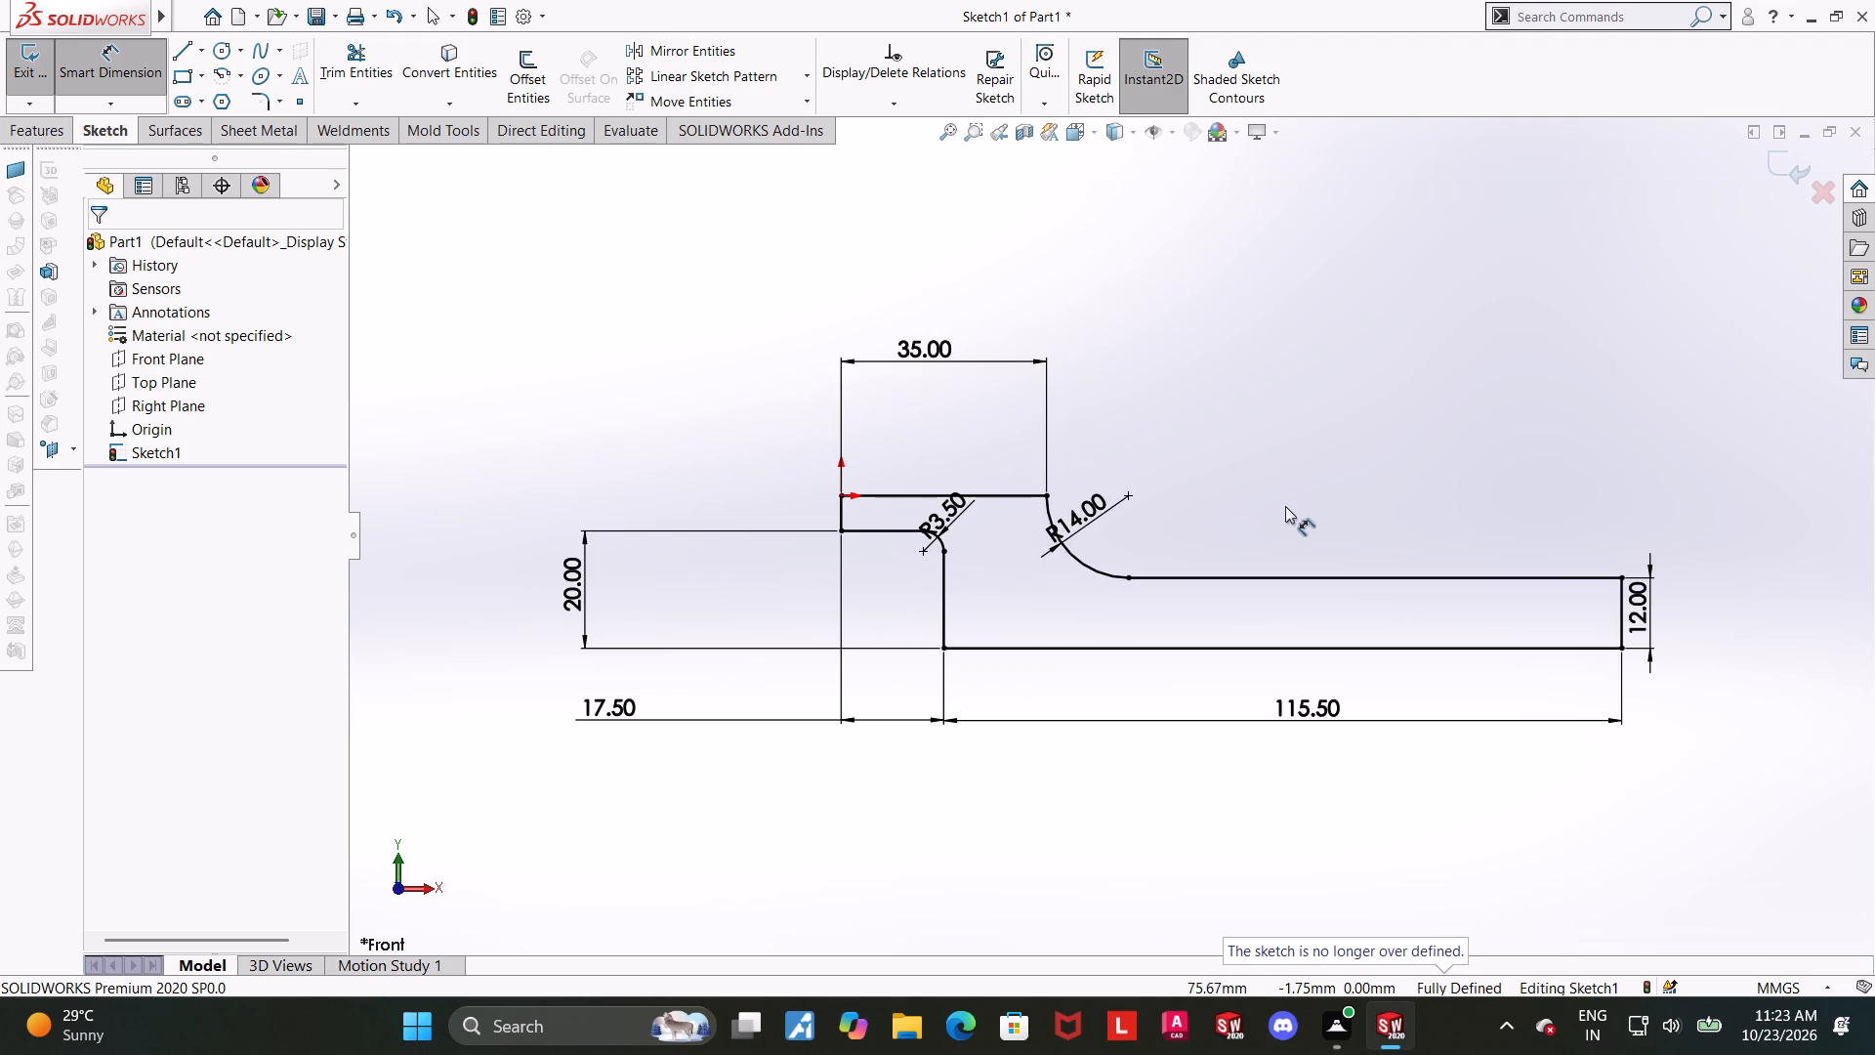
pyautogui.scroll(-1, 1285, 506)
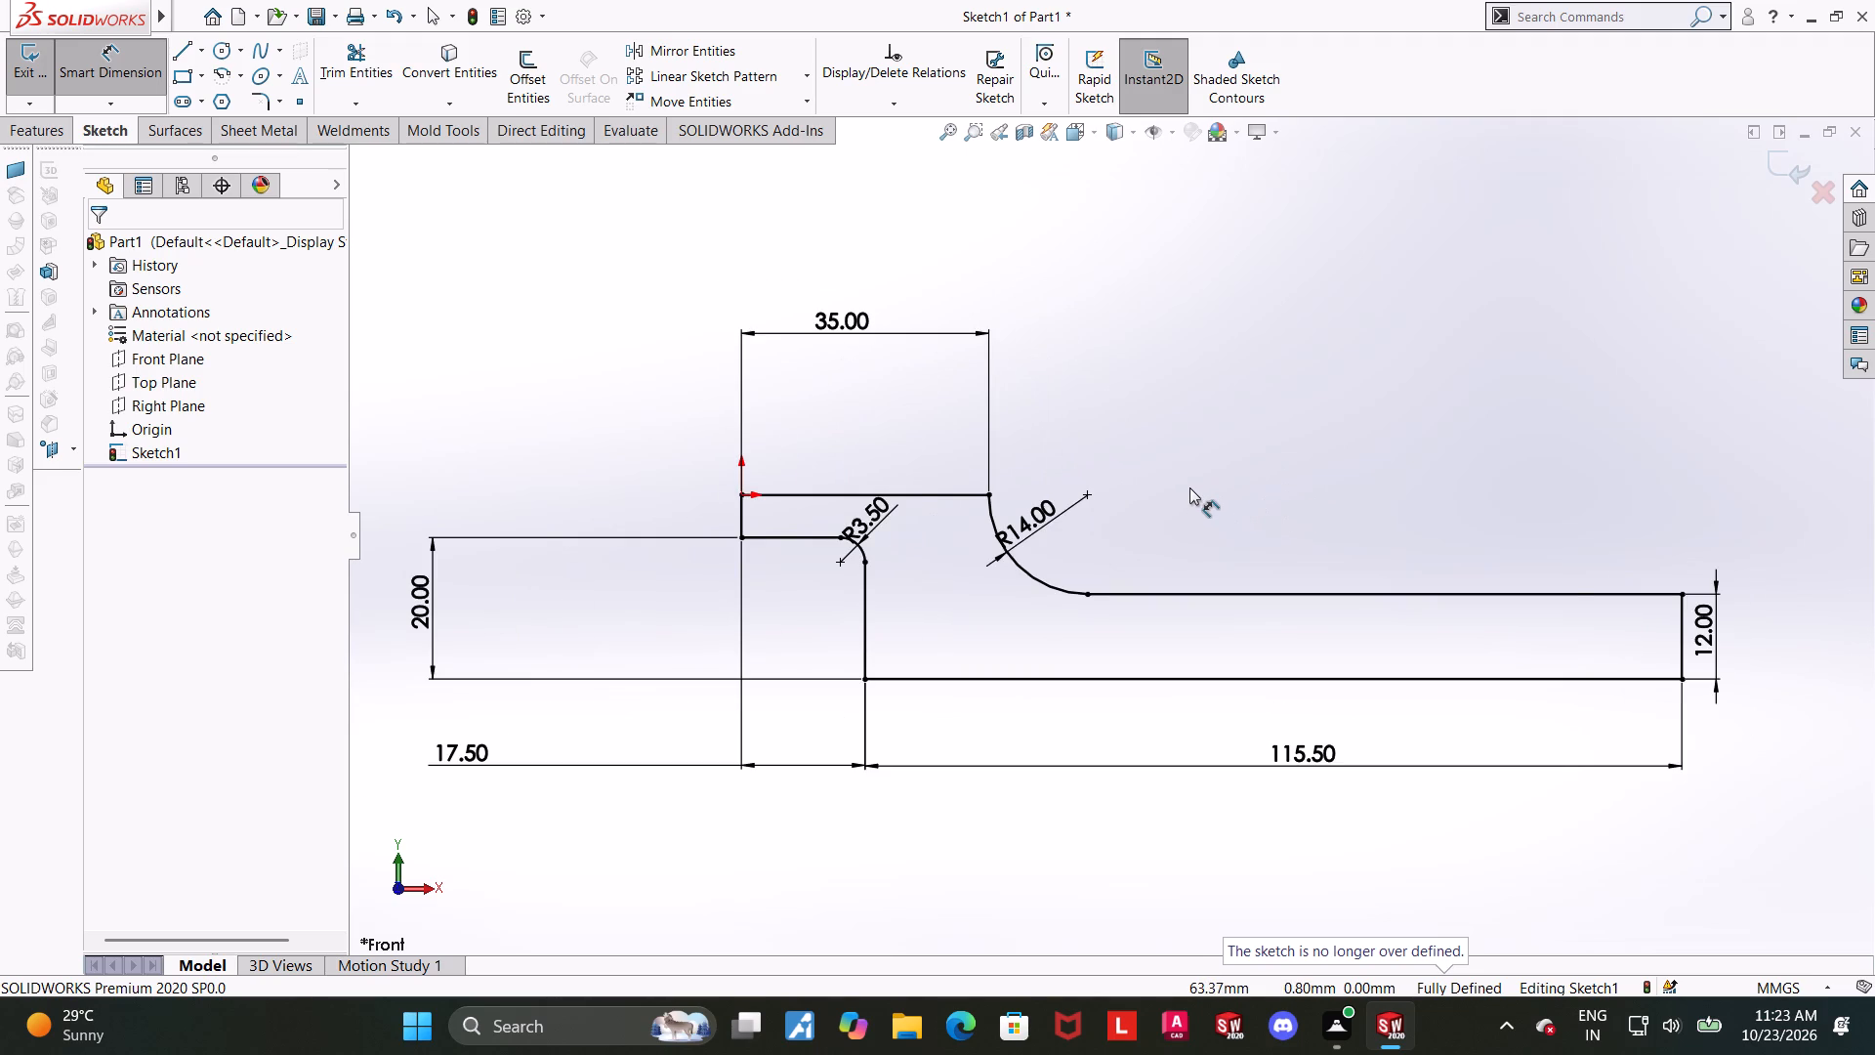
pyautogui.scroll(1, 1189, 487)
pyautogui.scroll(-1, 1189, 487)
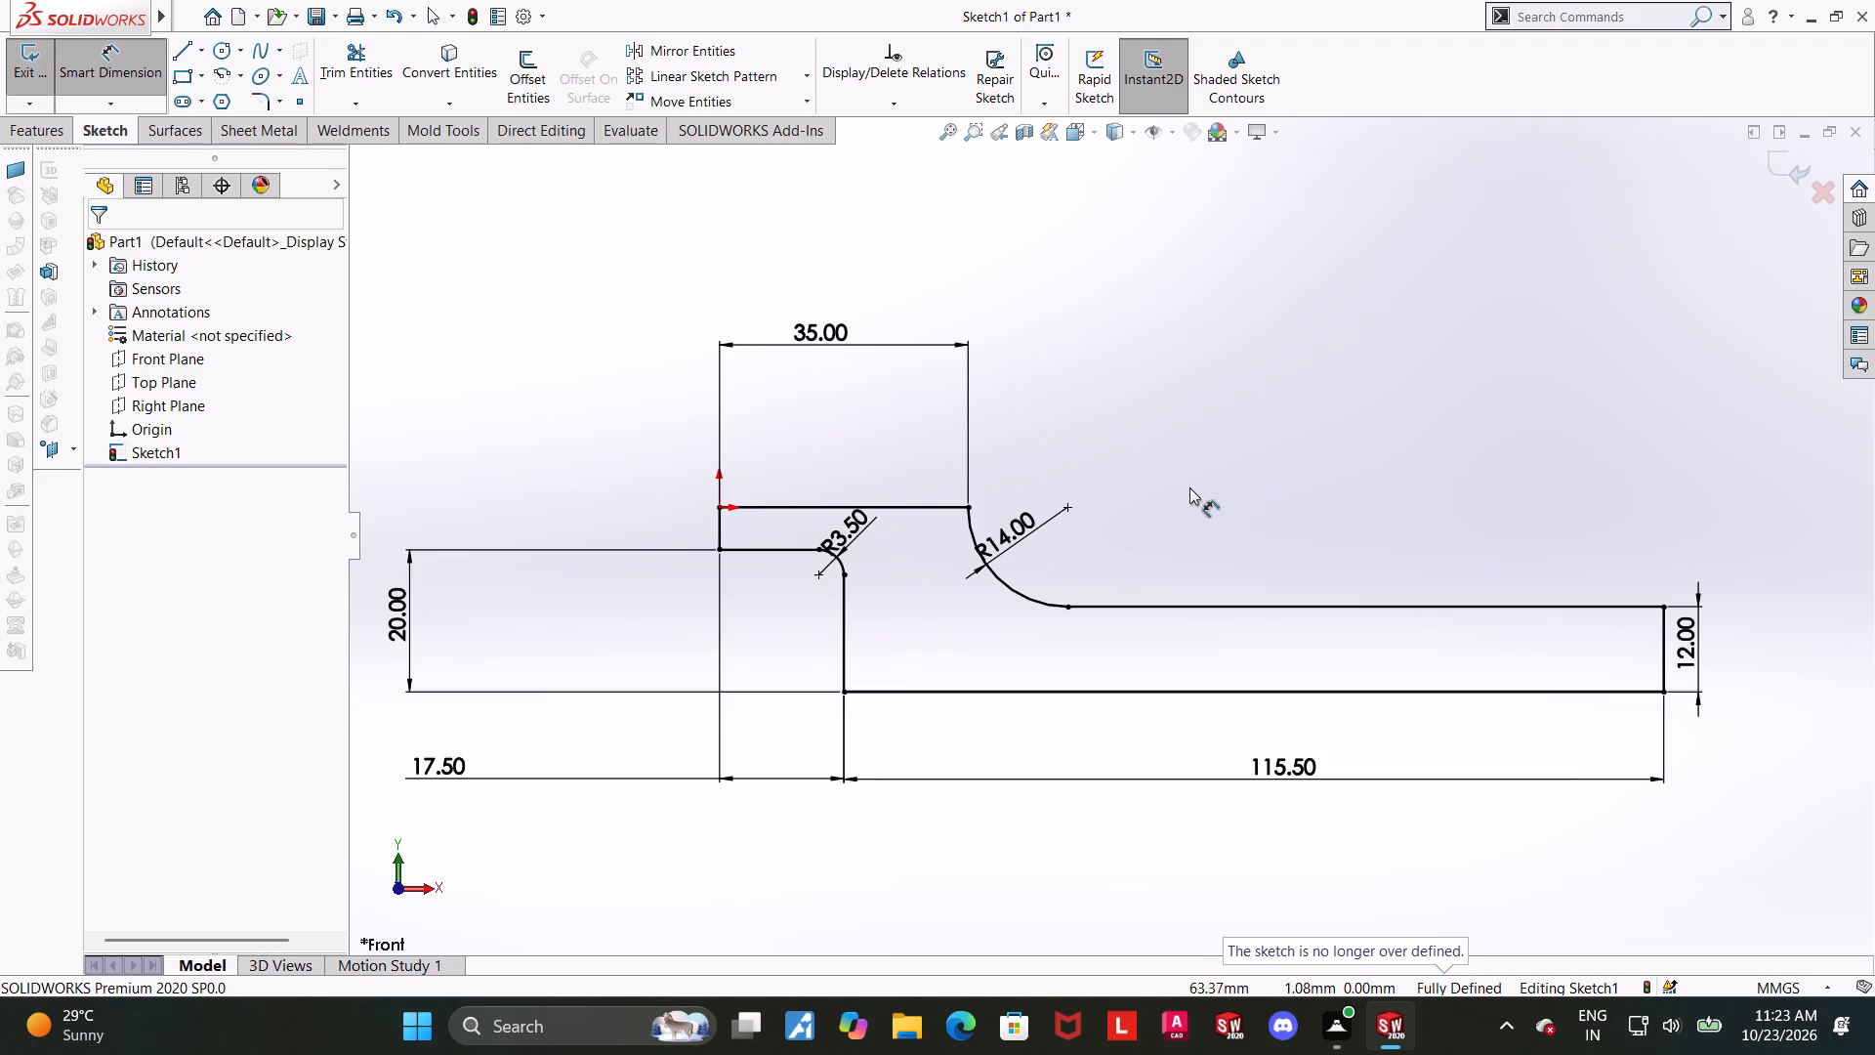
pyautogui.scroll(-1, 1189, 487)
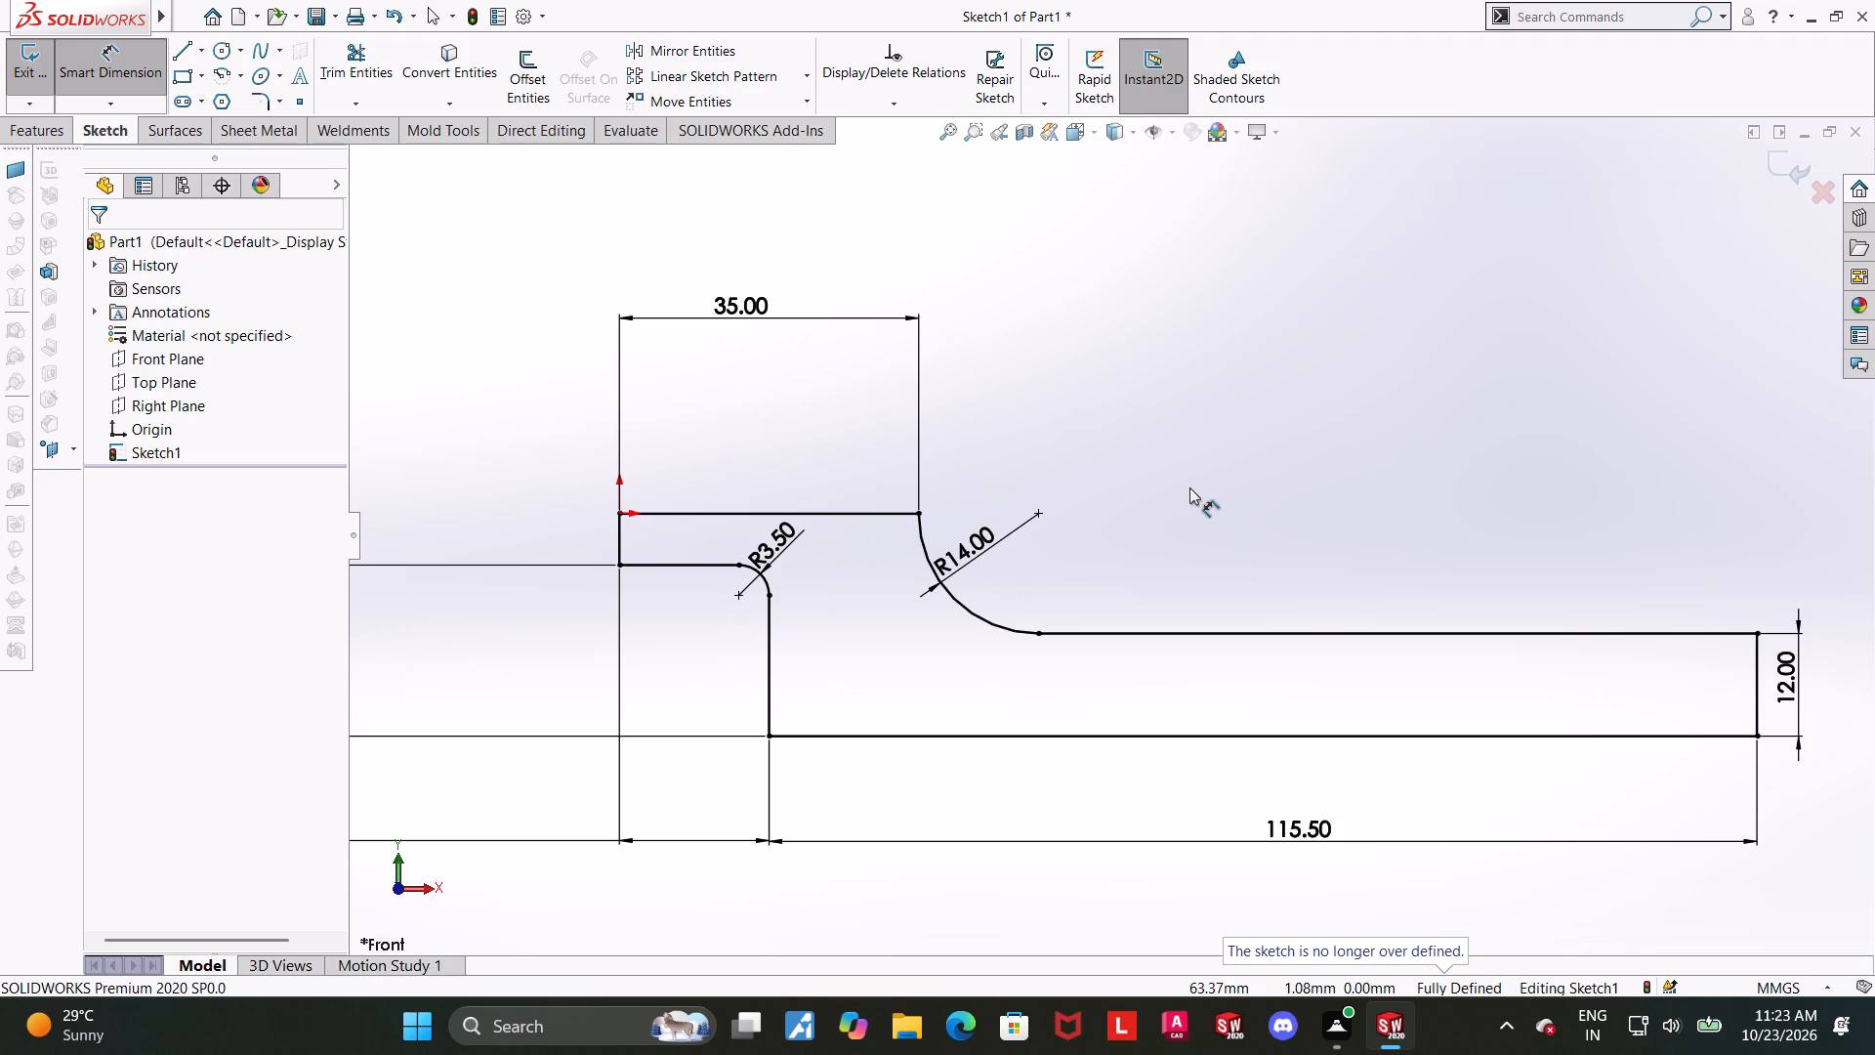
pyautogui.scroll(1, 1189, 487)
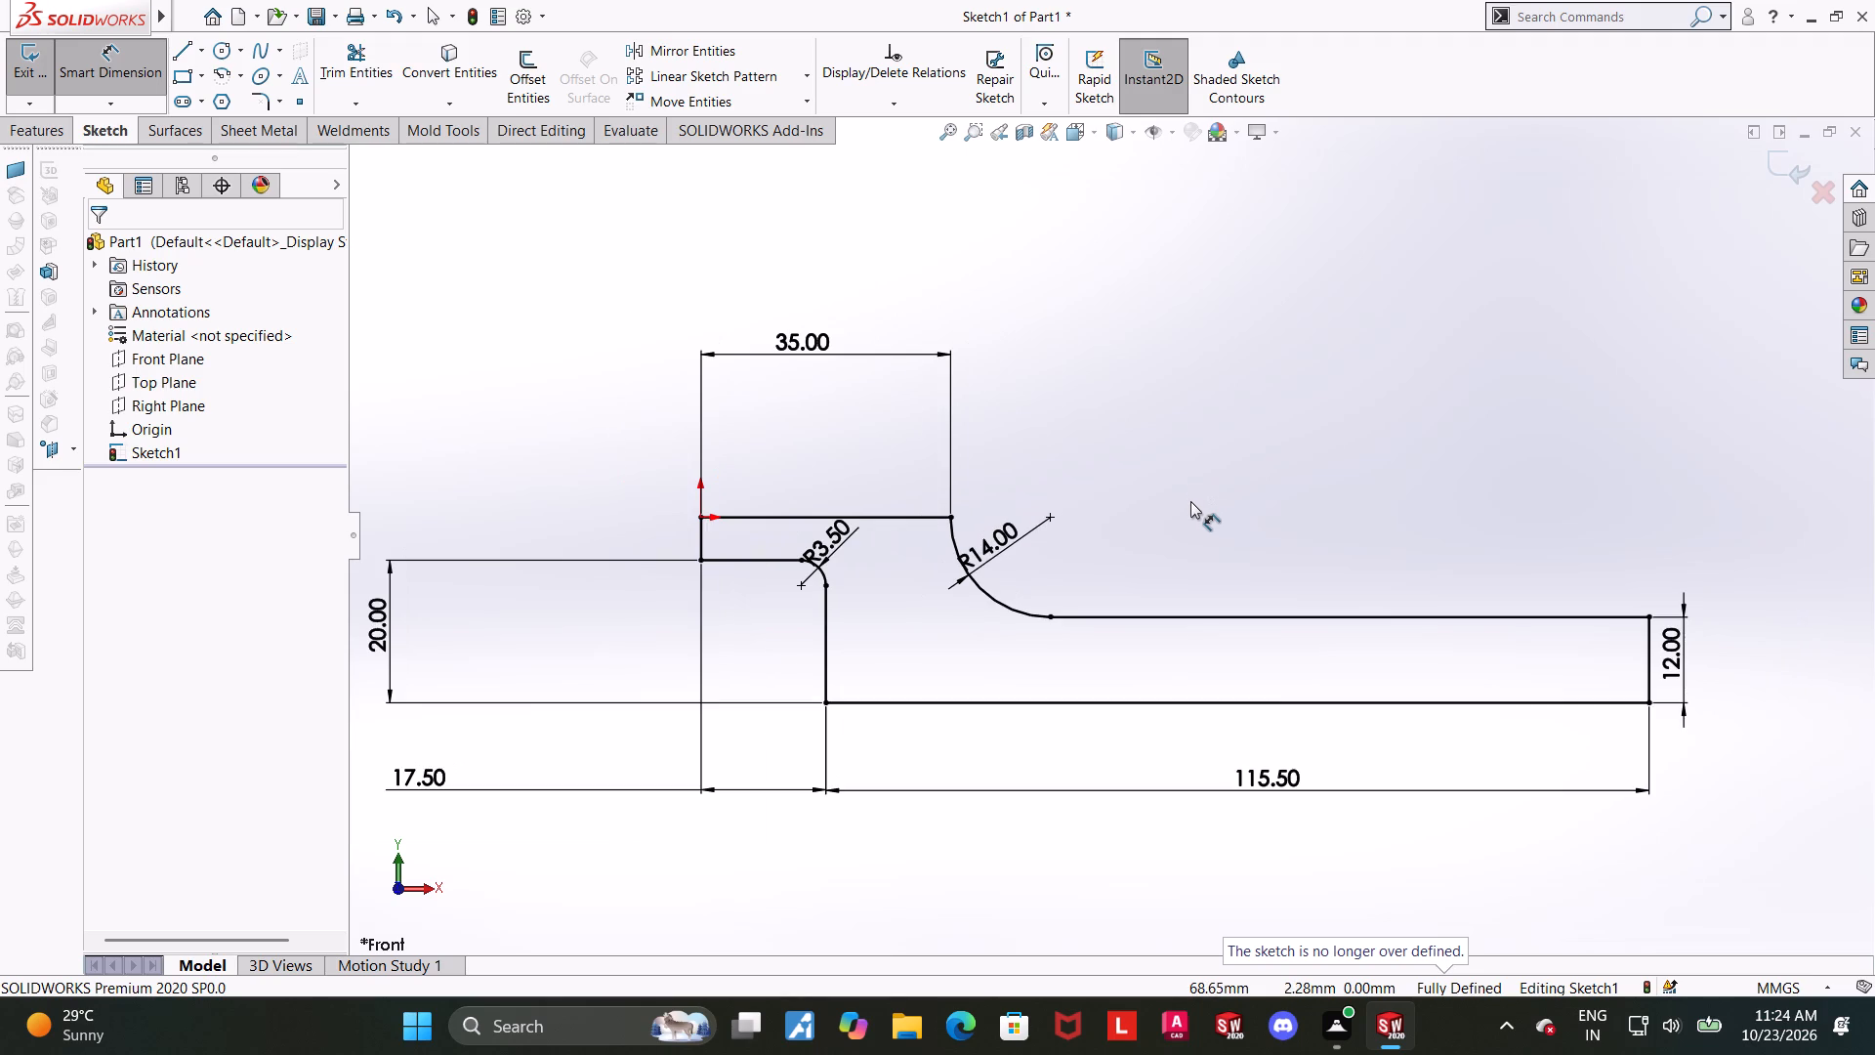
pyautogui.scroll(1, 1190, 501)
# Exit the sketch, keeping the dimensioned profile.
pyautogui.click(1792, 165)
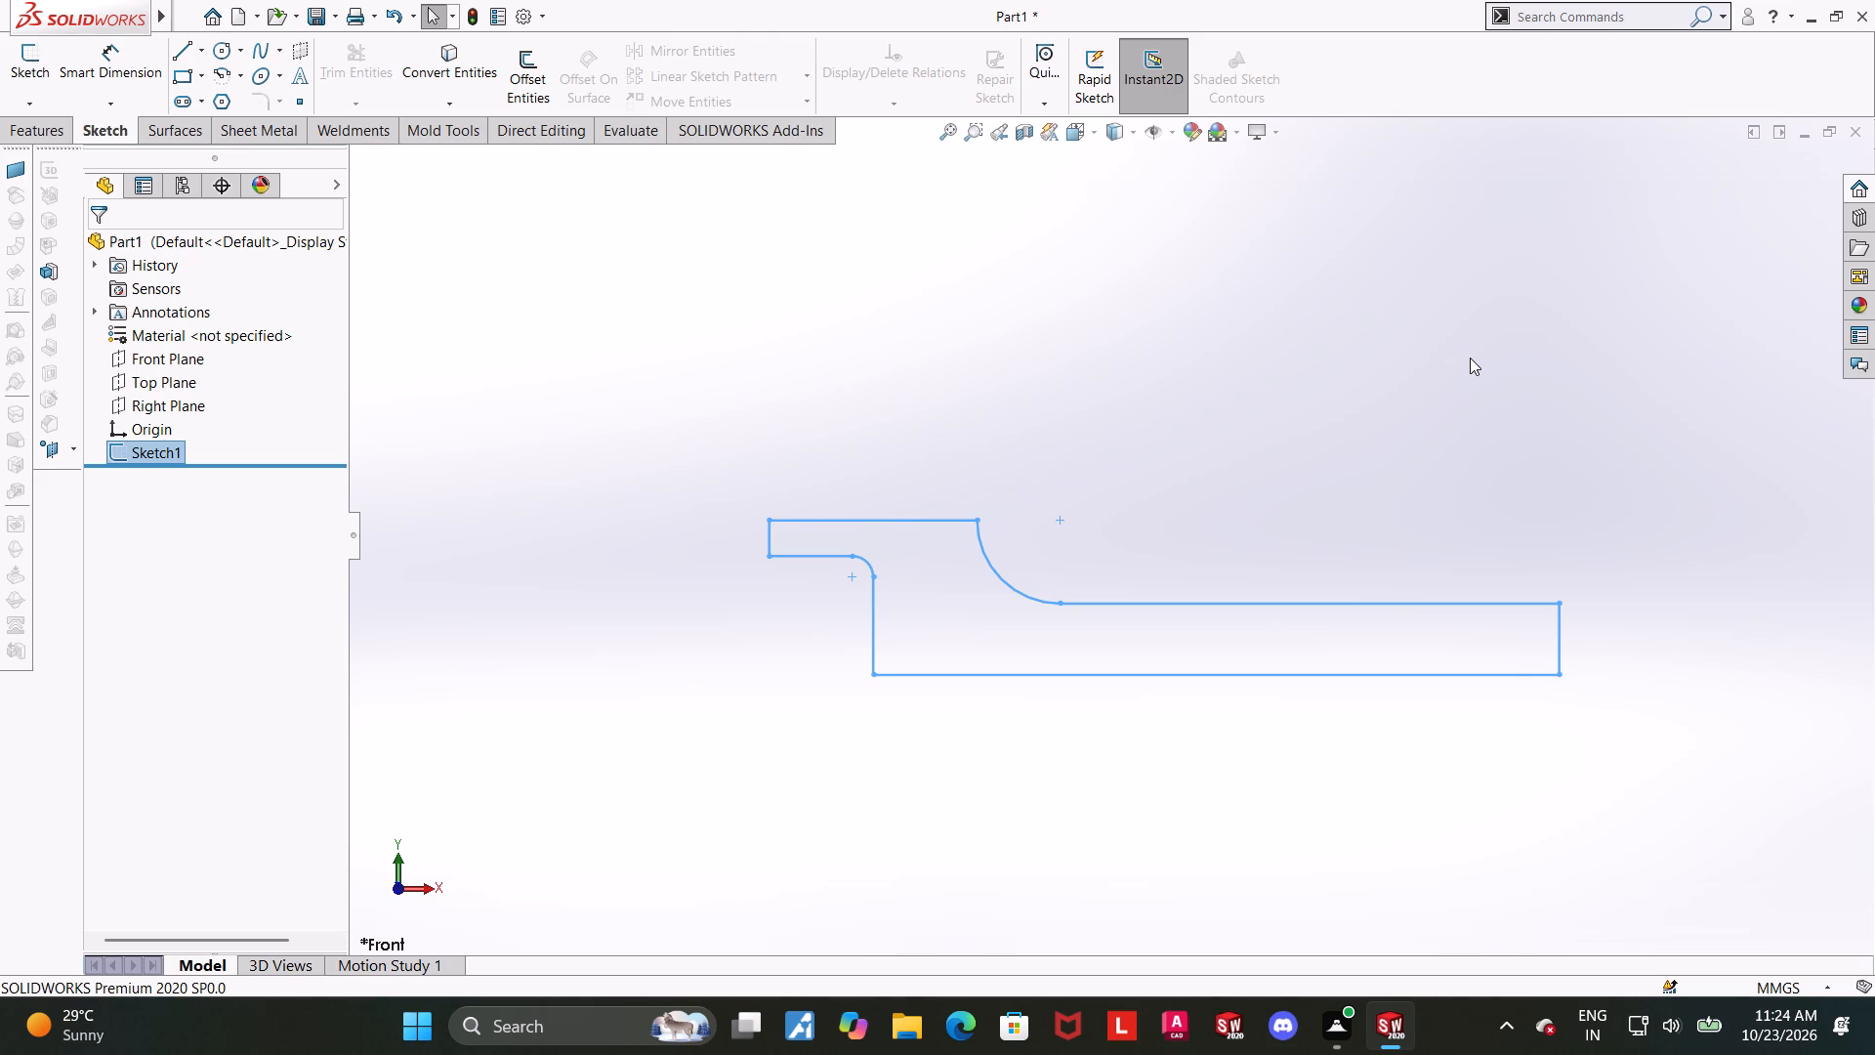
# Extrude the stepped profile as a Mid Plane boss with a depth of 63 mm.
pyautogui.scroll(2, 1371, 373)
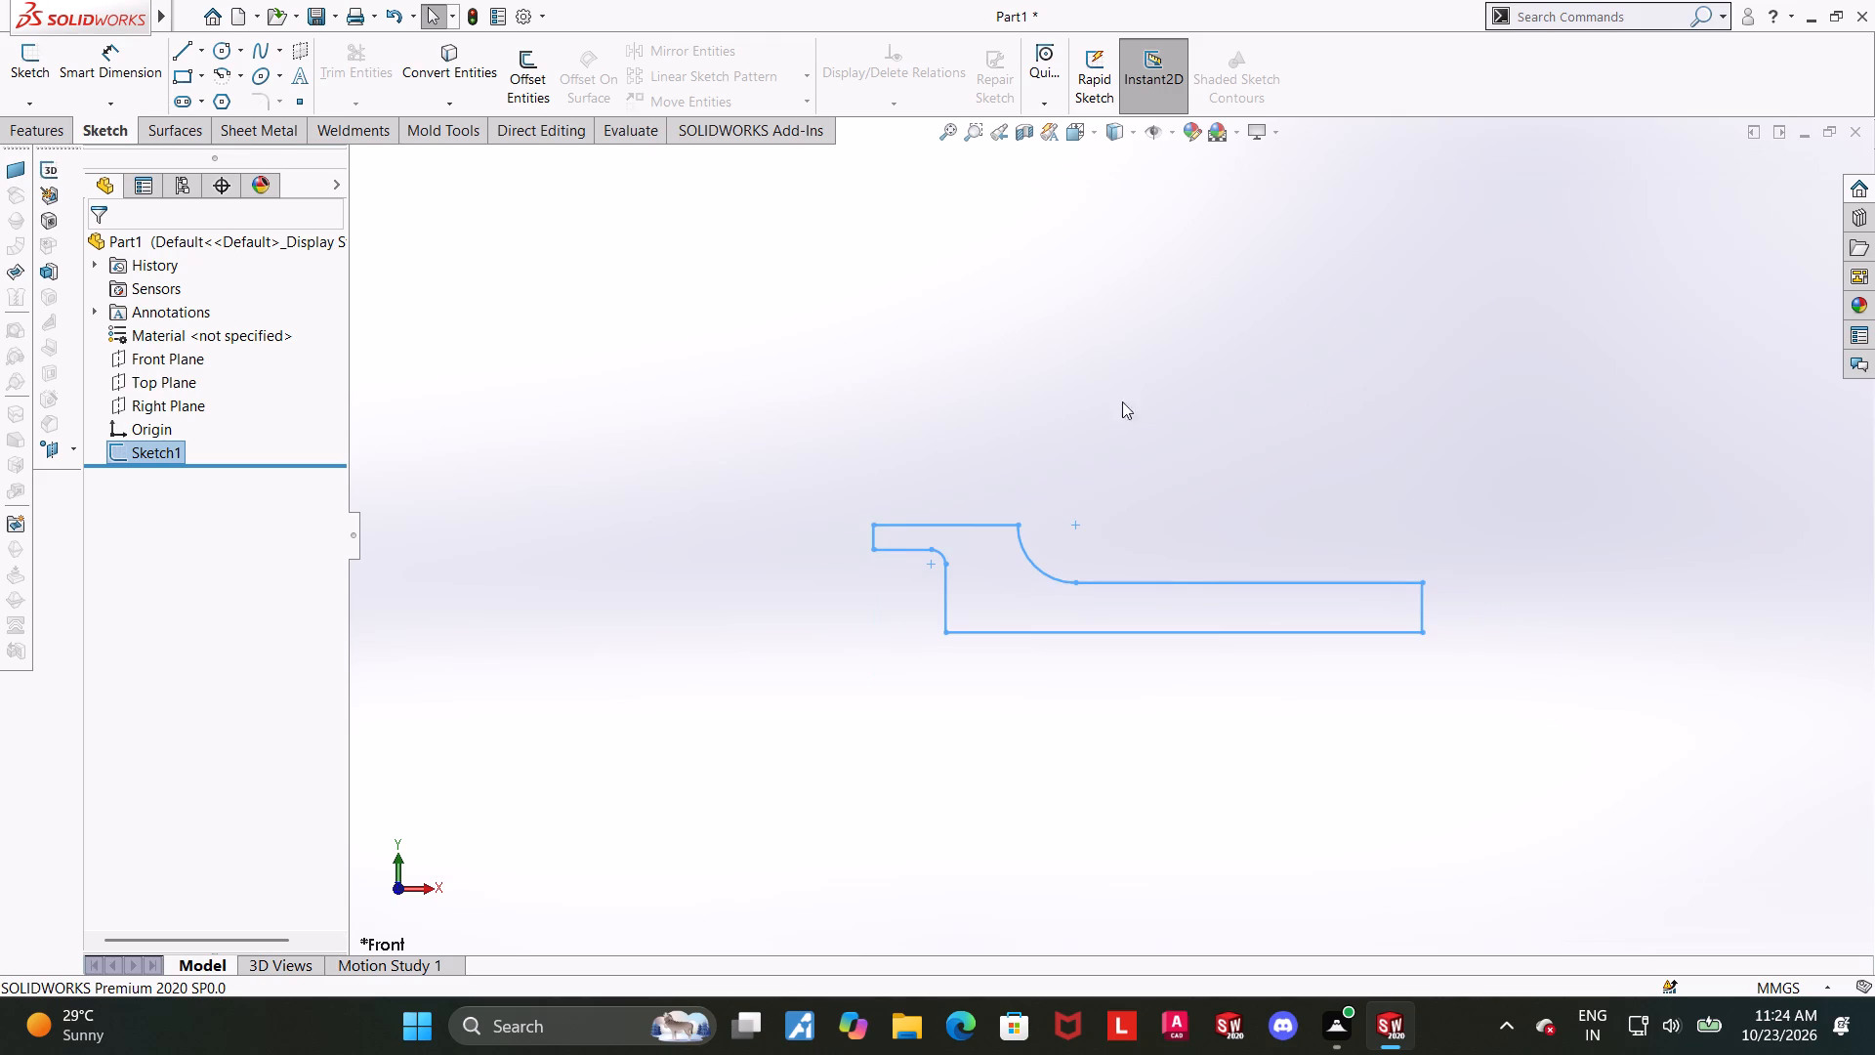
pyautogui.click(22, 148)
pyautogui.click(34, 122)
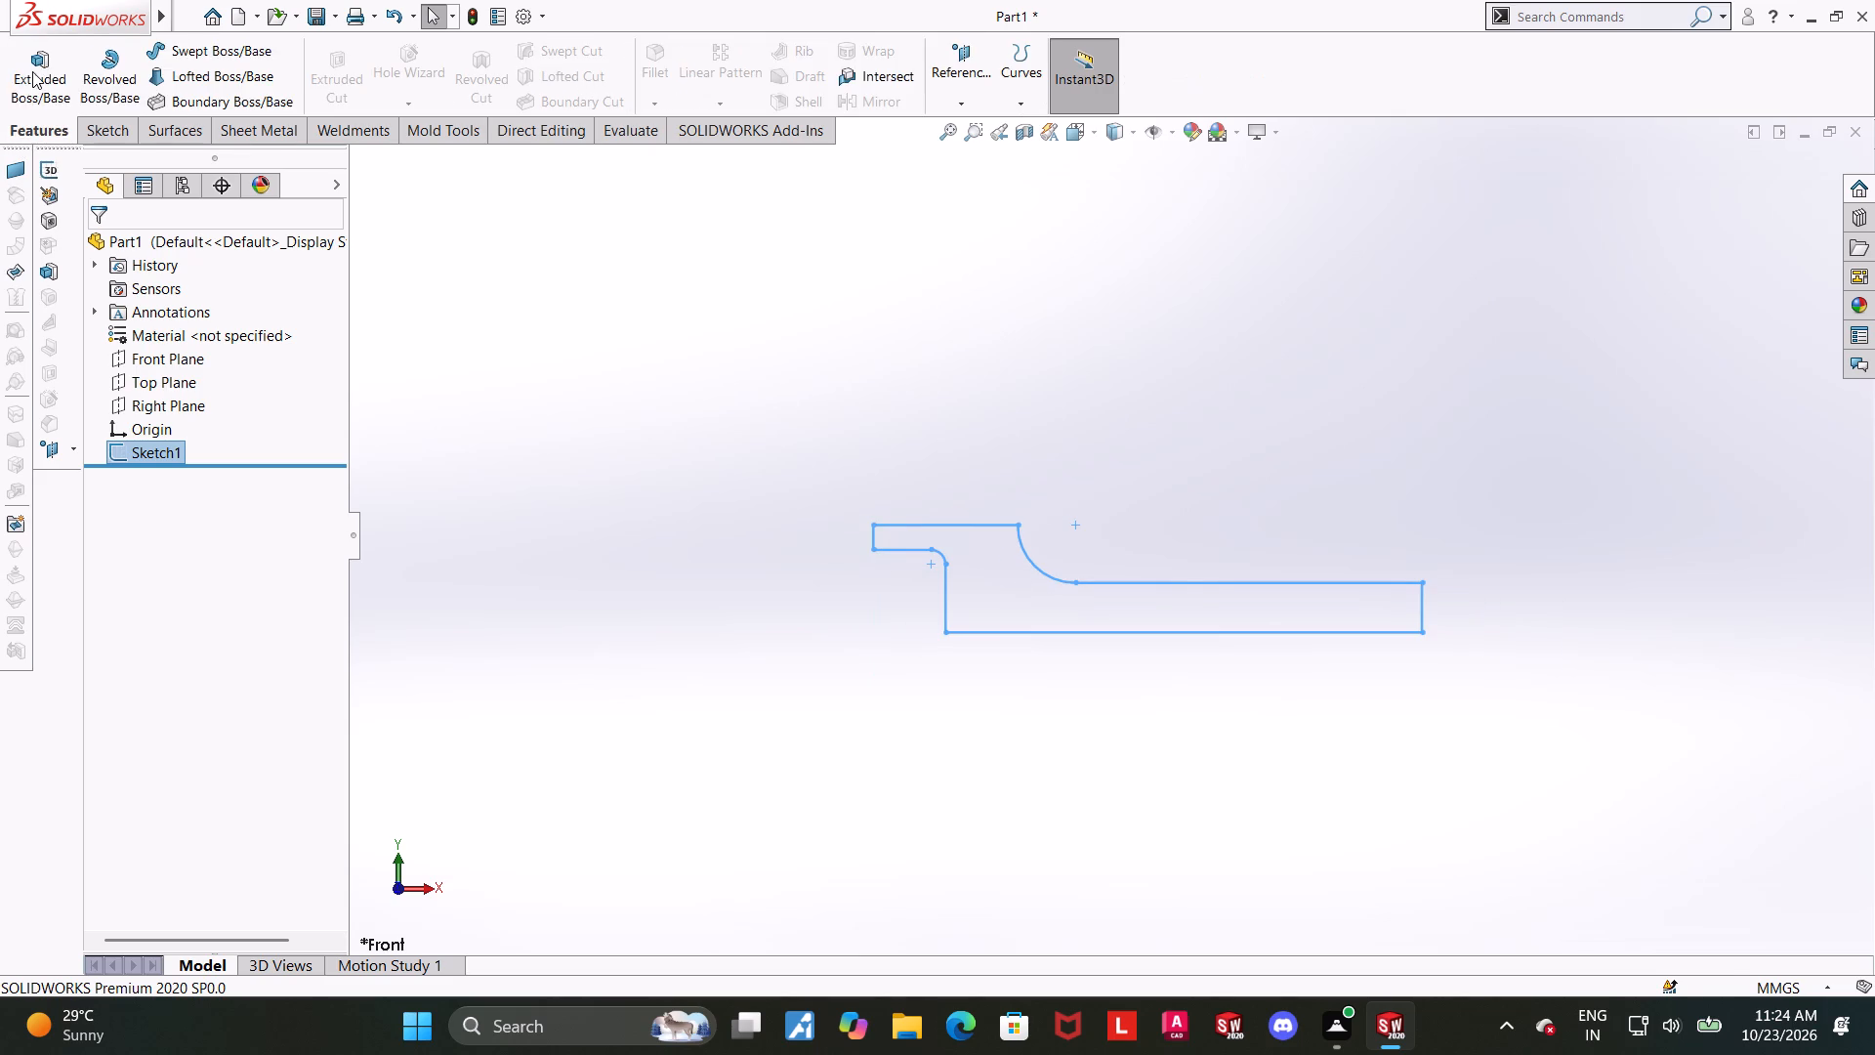
pyautogui.click(32, 71)
pyautogui.click(223, 384)
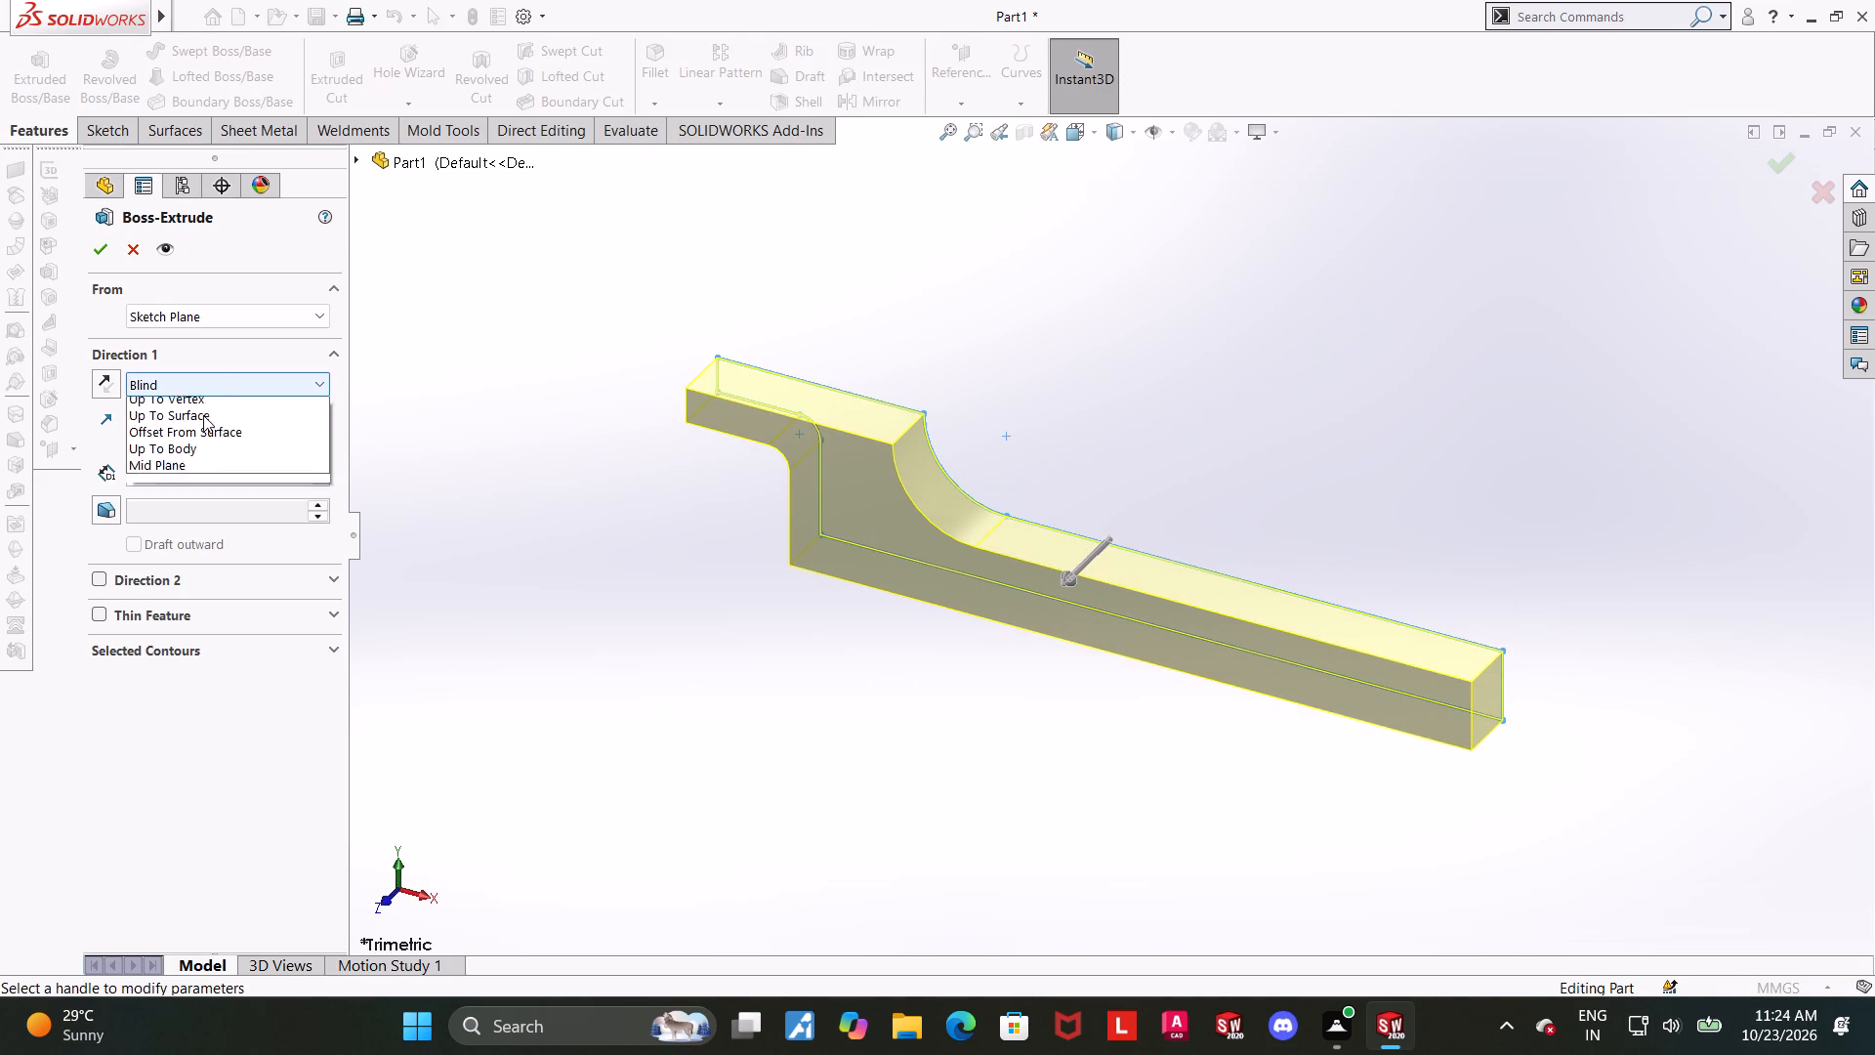
pyautogui.click(206, 490)
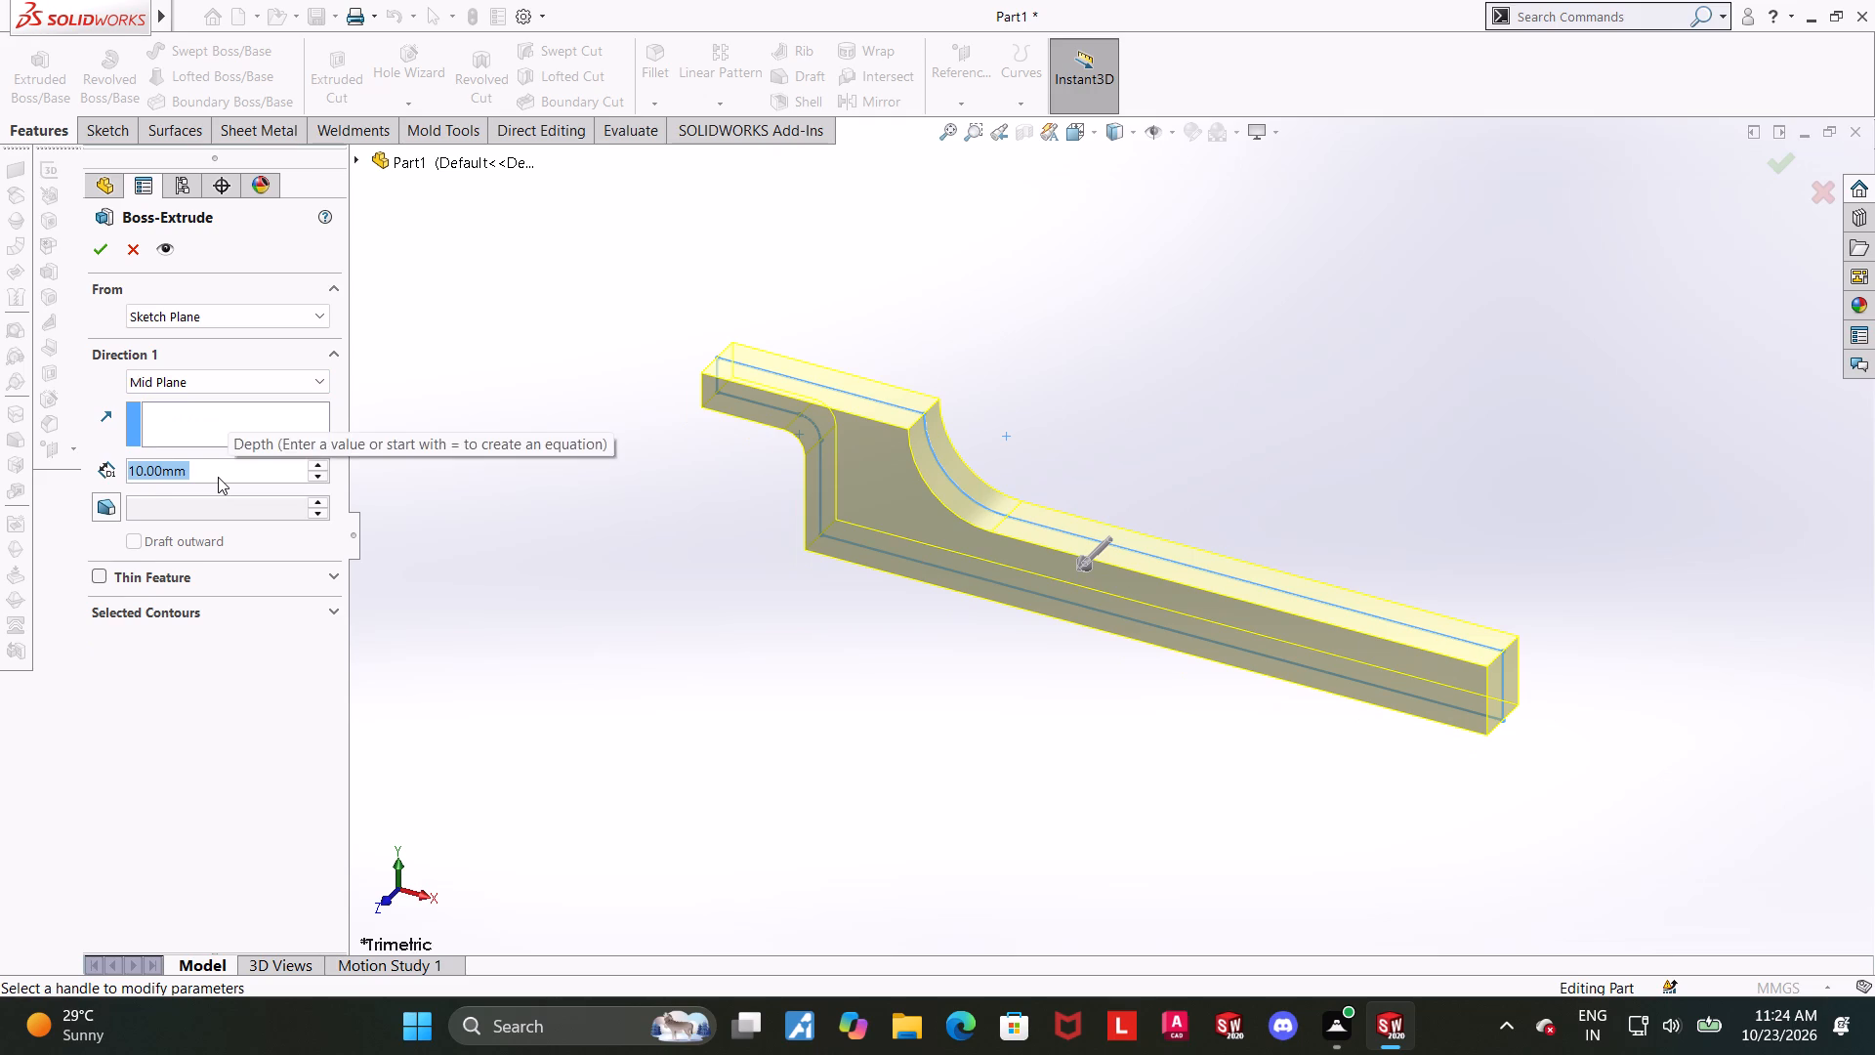
pyautogui.write('63')
pyautogui.press('Return')
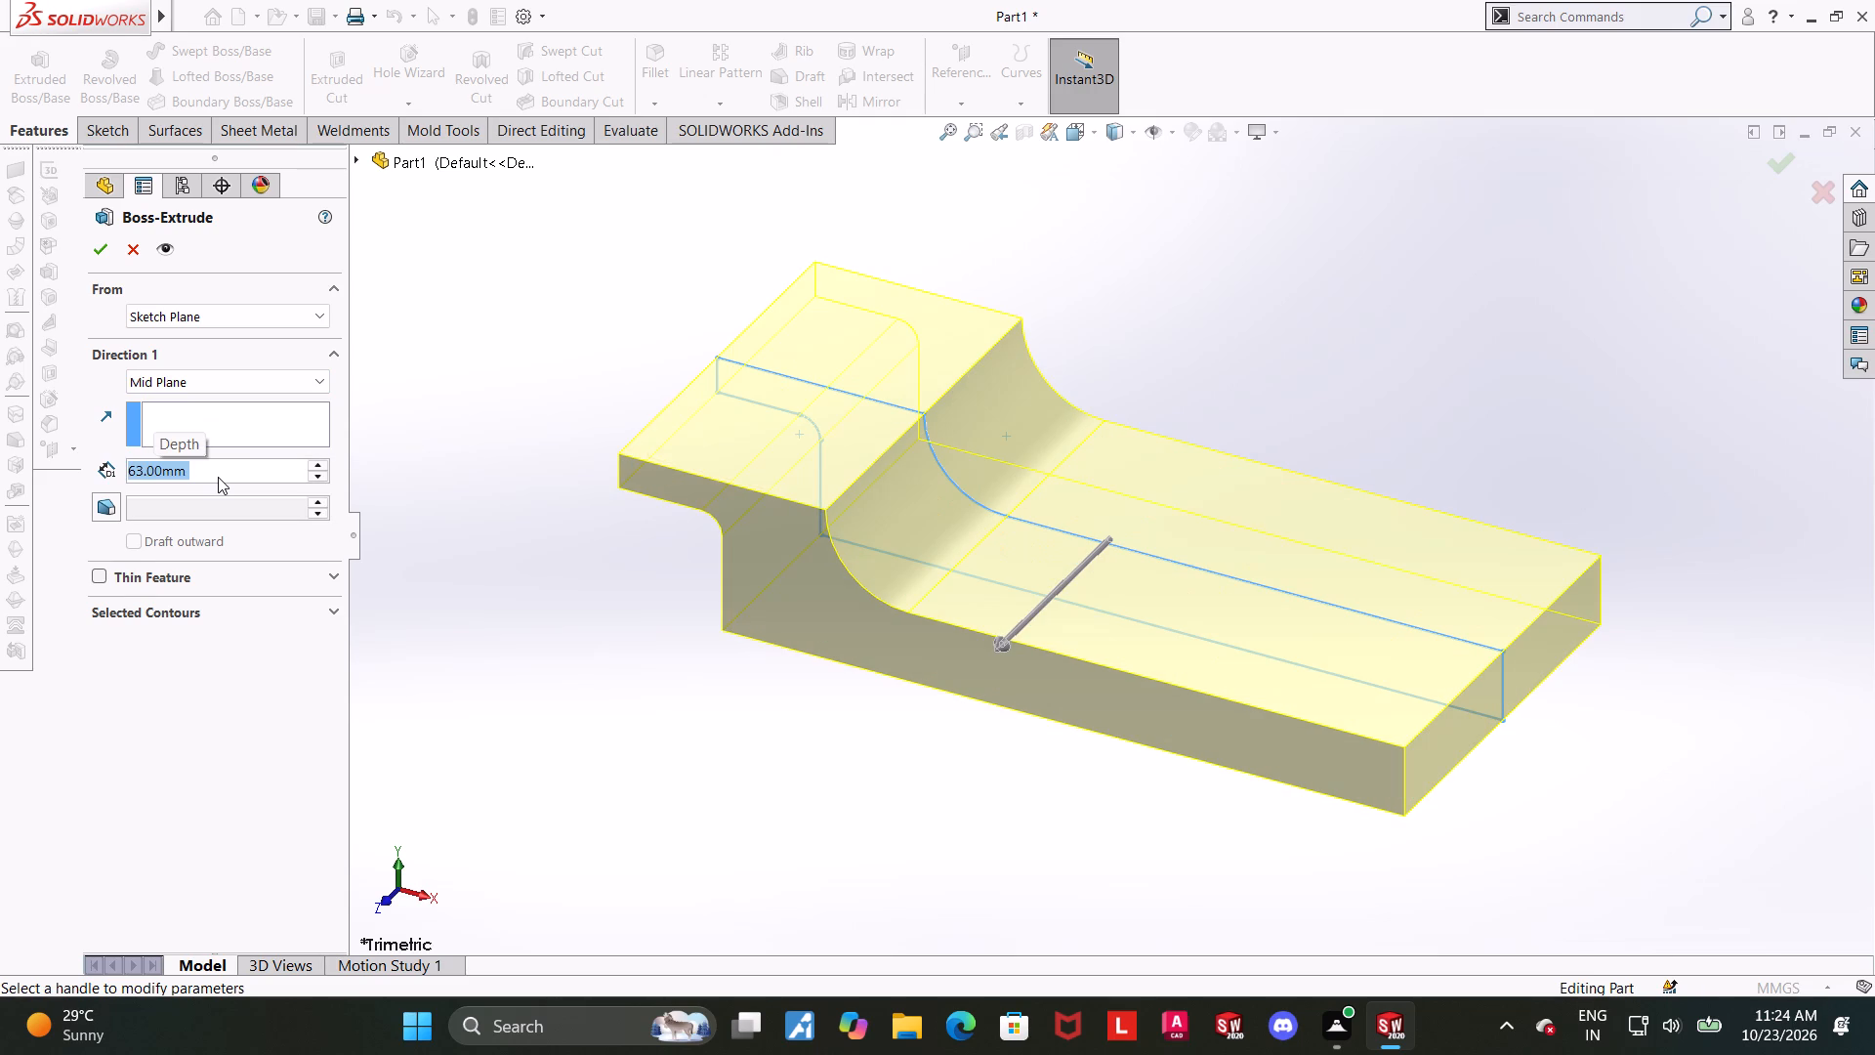
pyautogui.click(93, 243)
pyautogui.click(812, 741)
# Start a new sketch on the solid's stepped front side face and view it normal to the face.
pyautogui.moveTo(999, 708); pyautogui.dragTo(1041, 579, button='middle')
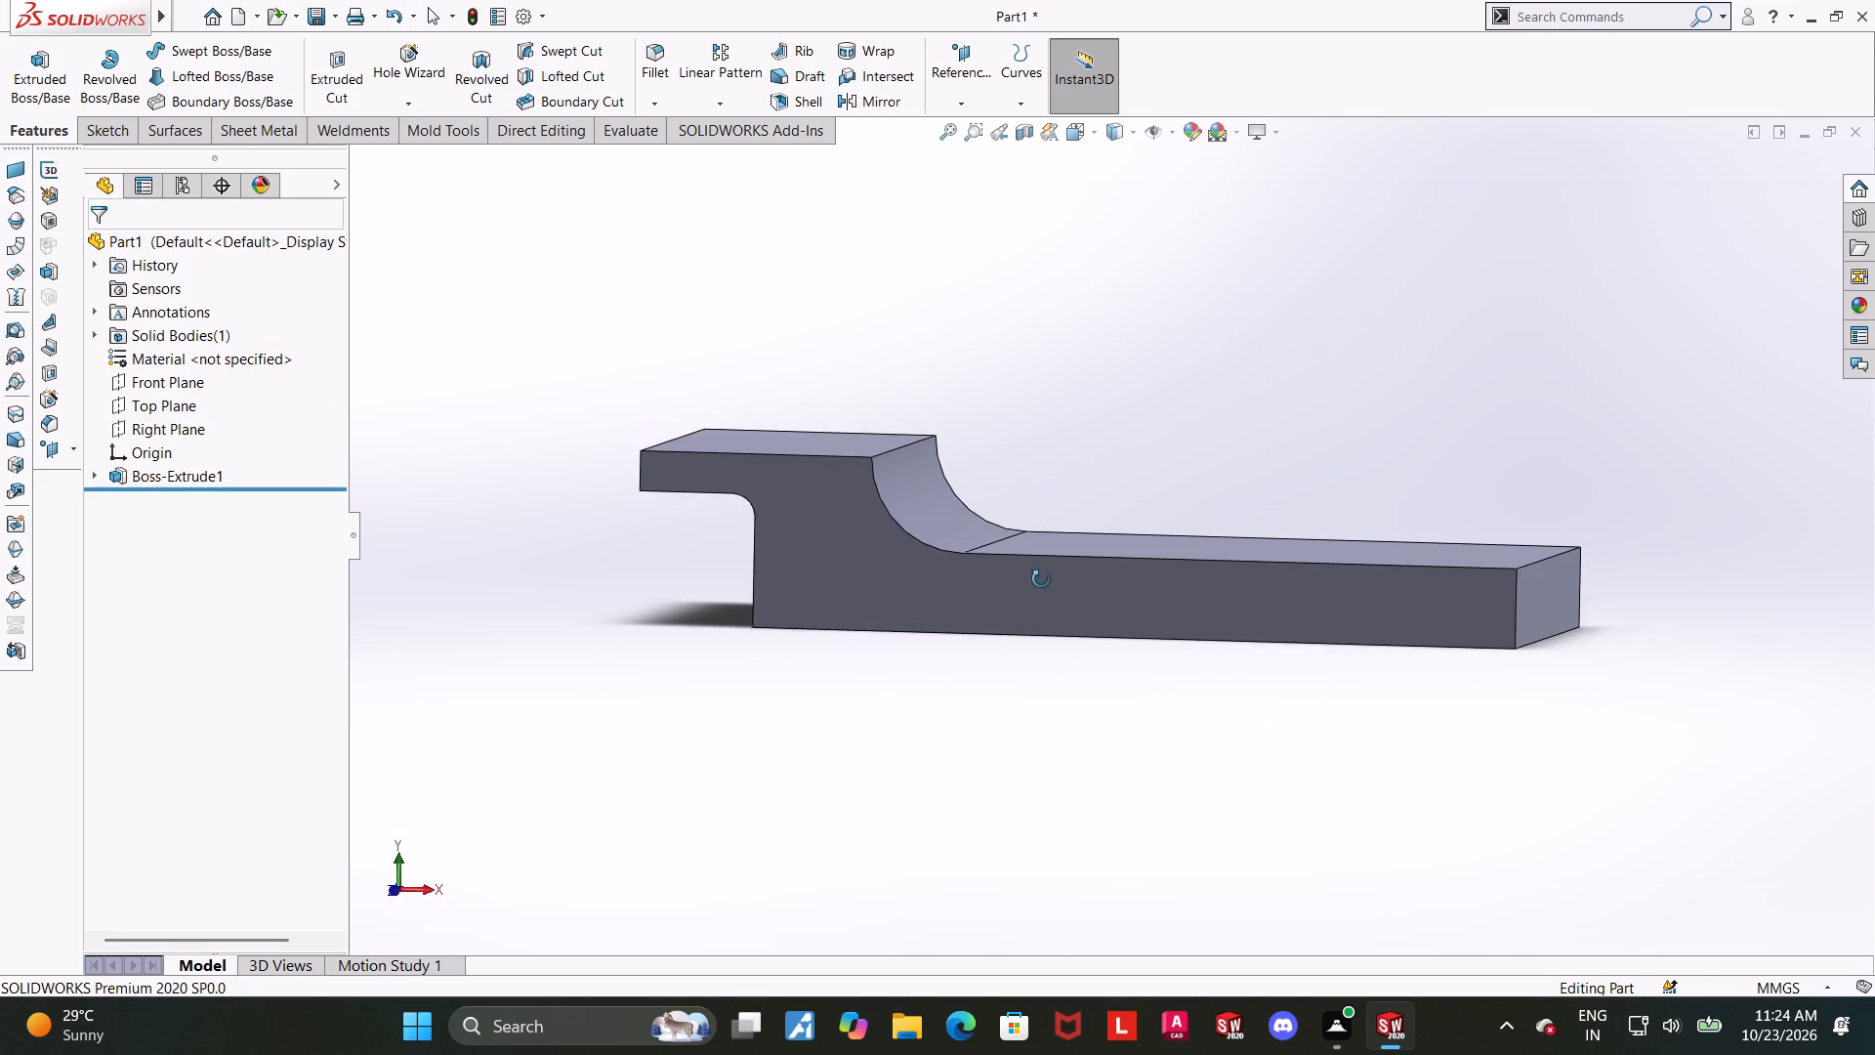
pyautogui.moveTo(1041, 579); pyautogui.dragTo(1033, 630, button='middle')
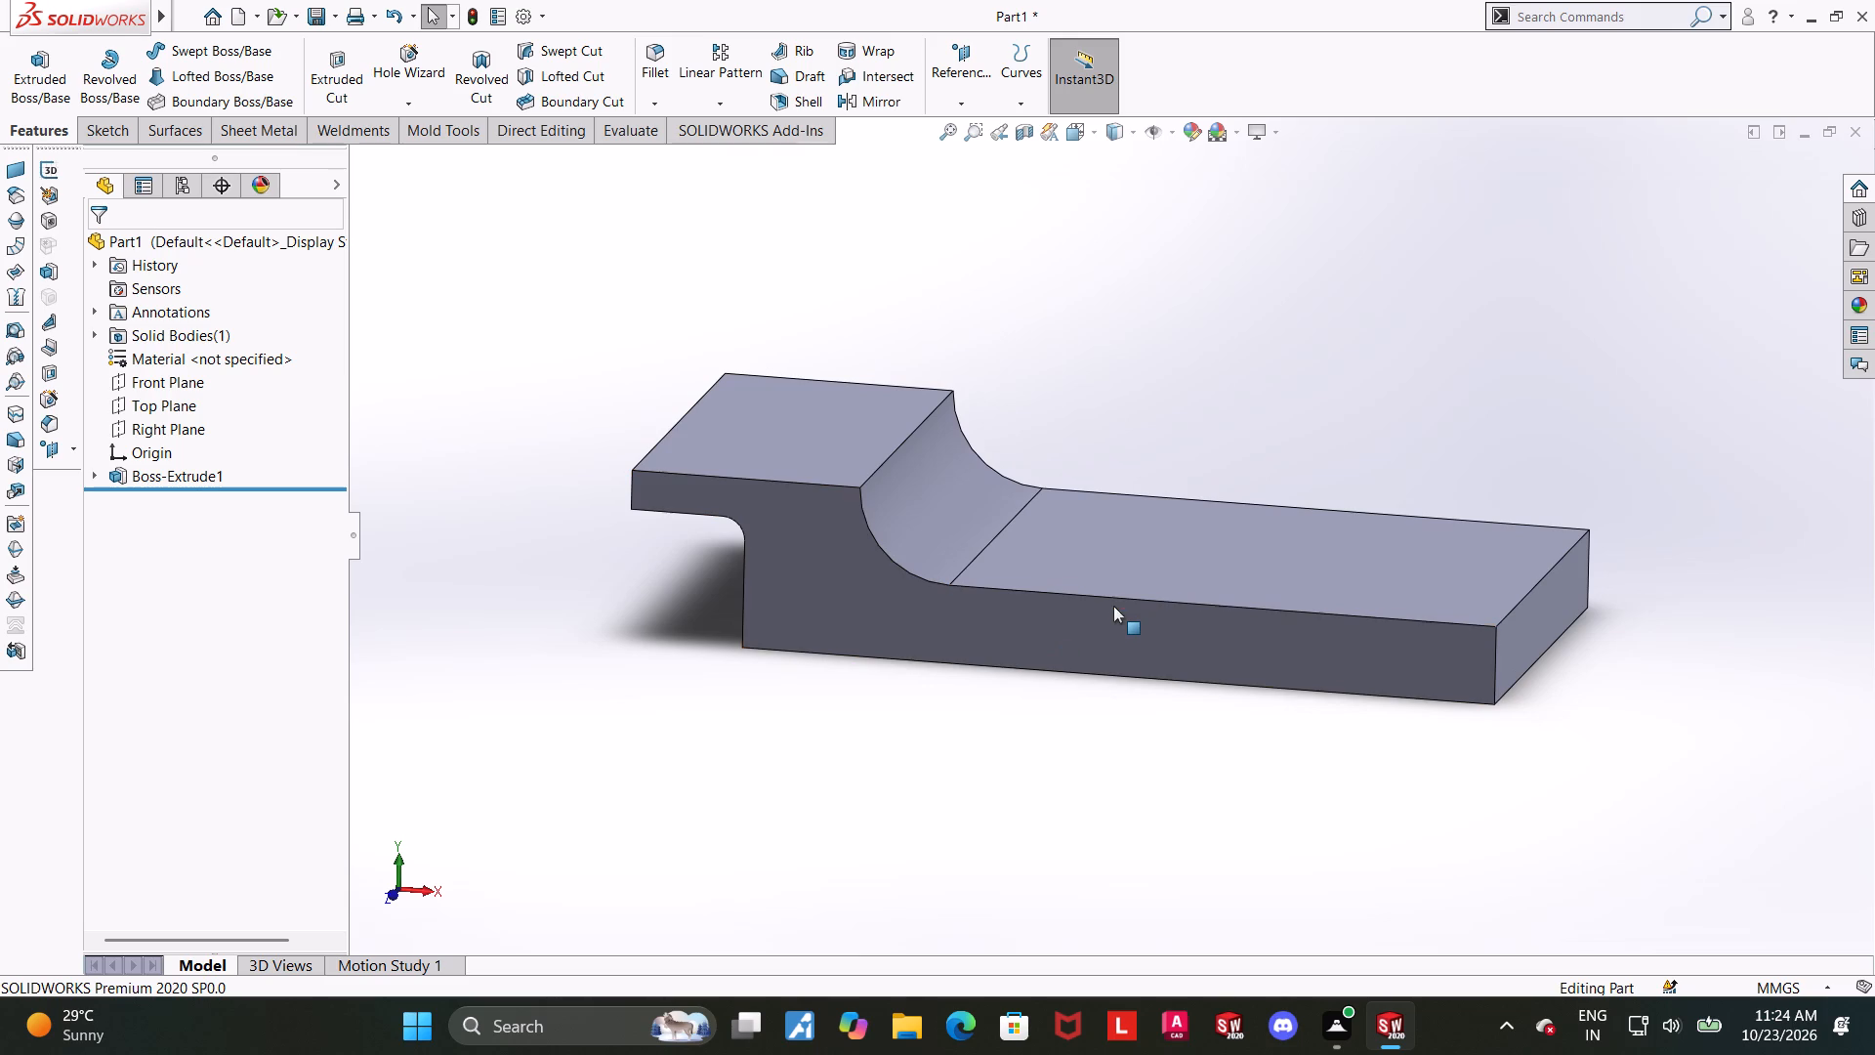
pyautogui.scroll(2, 1038, 793)
pyautogui.click(1038, 791)
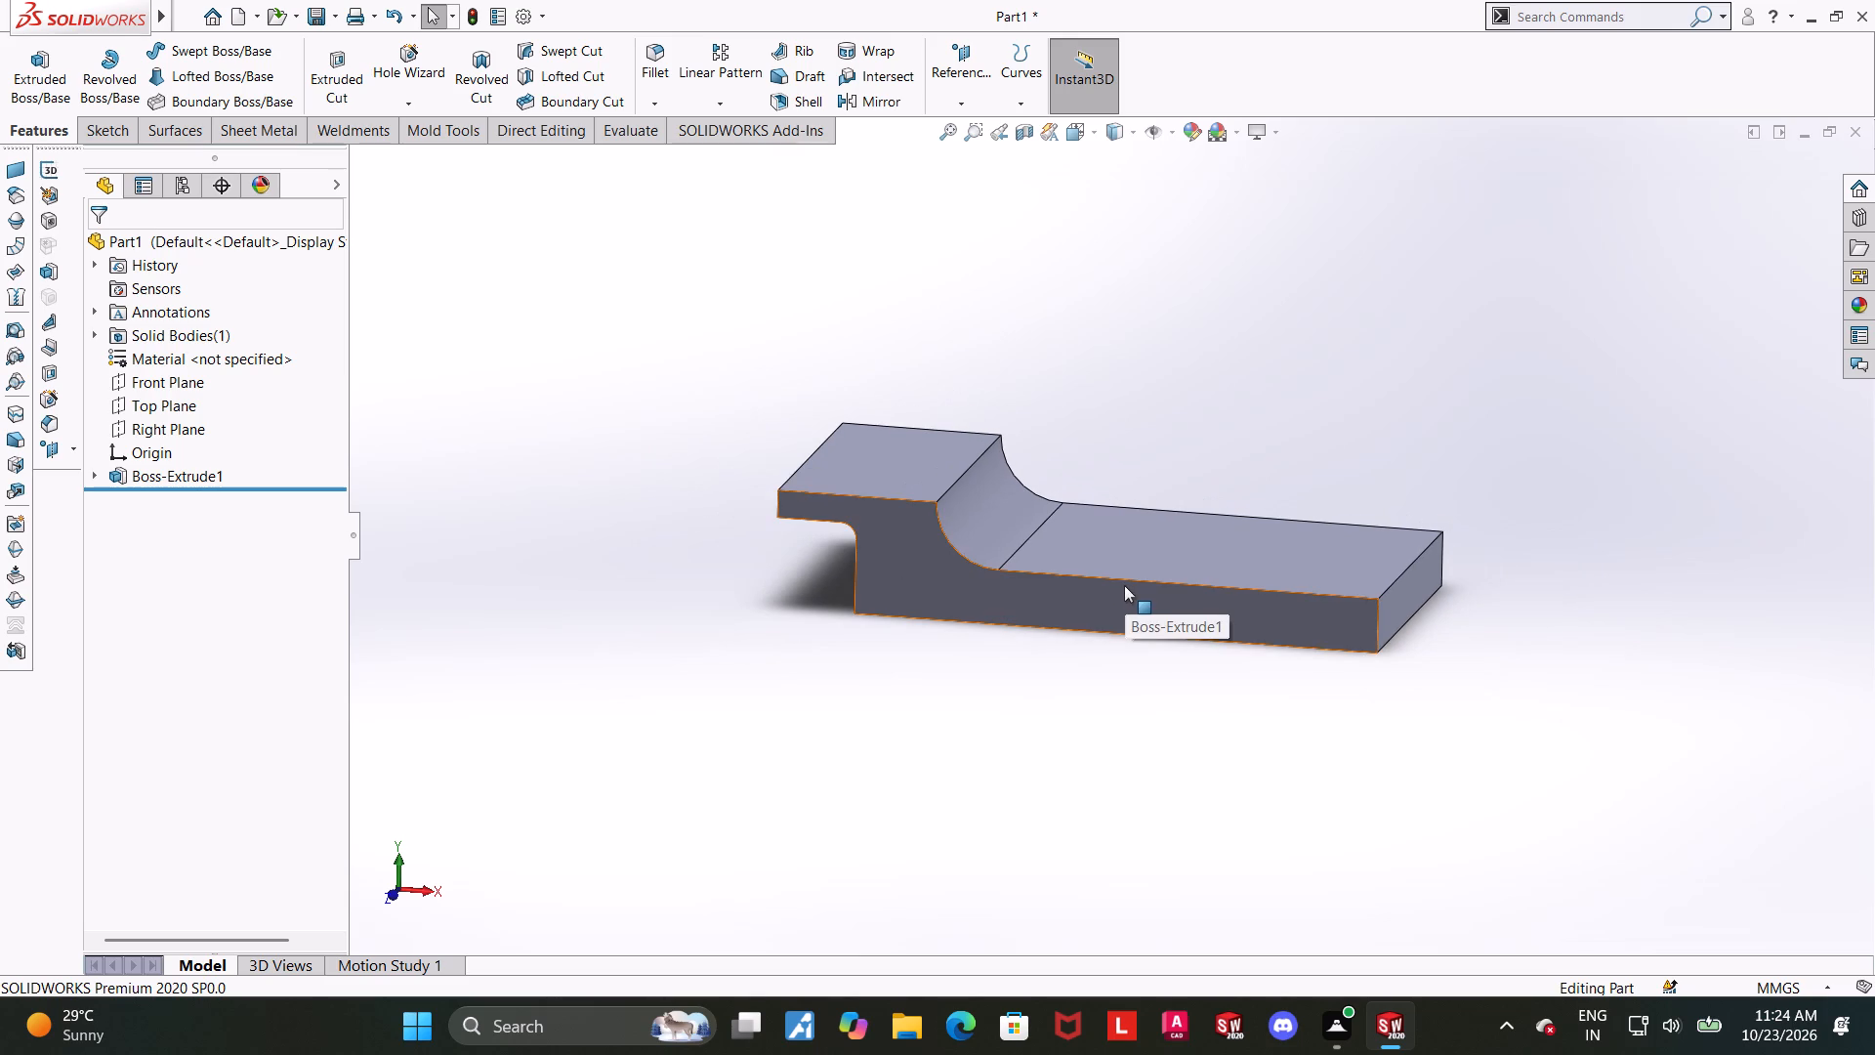
pyautogui.scroll(1, 1124, 598)
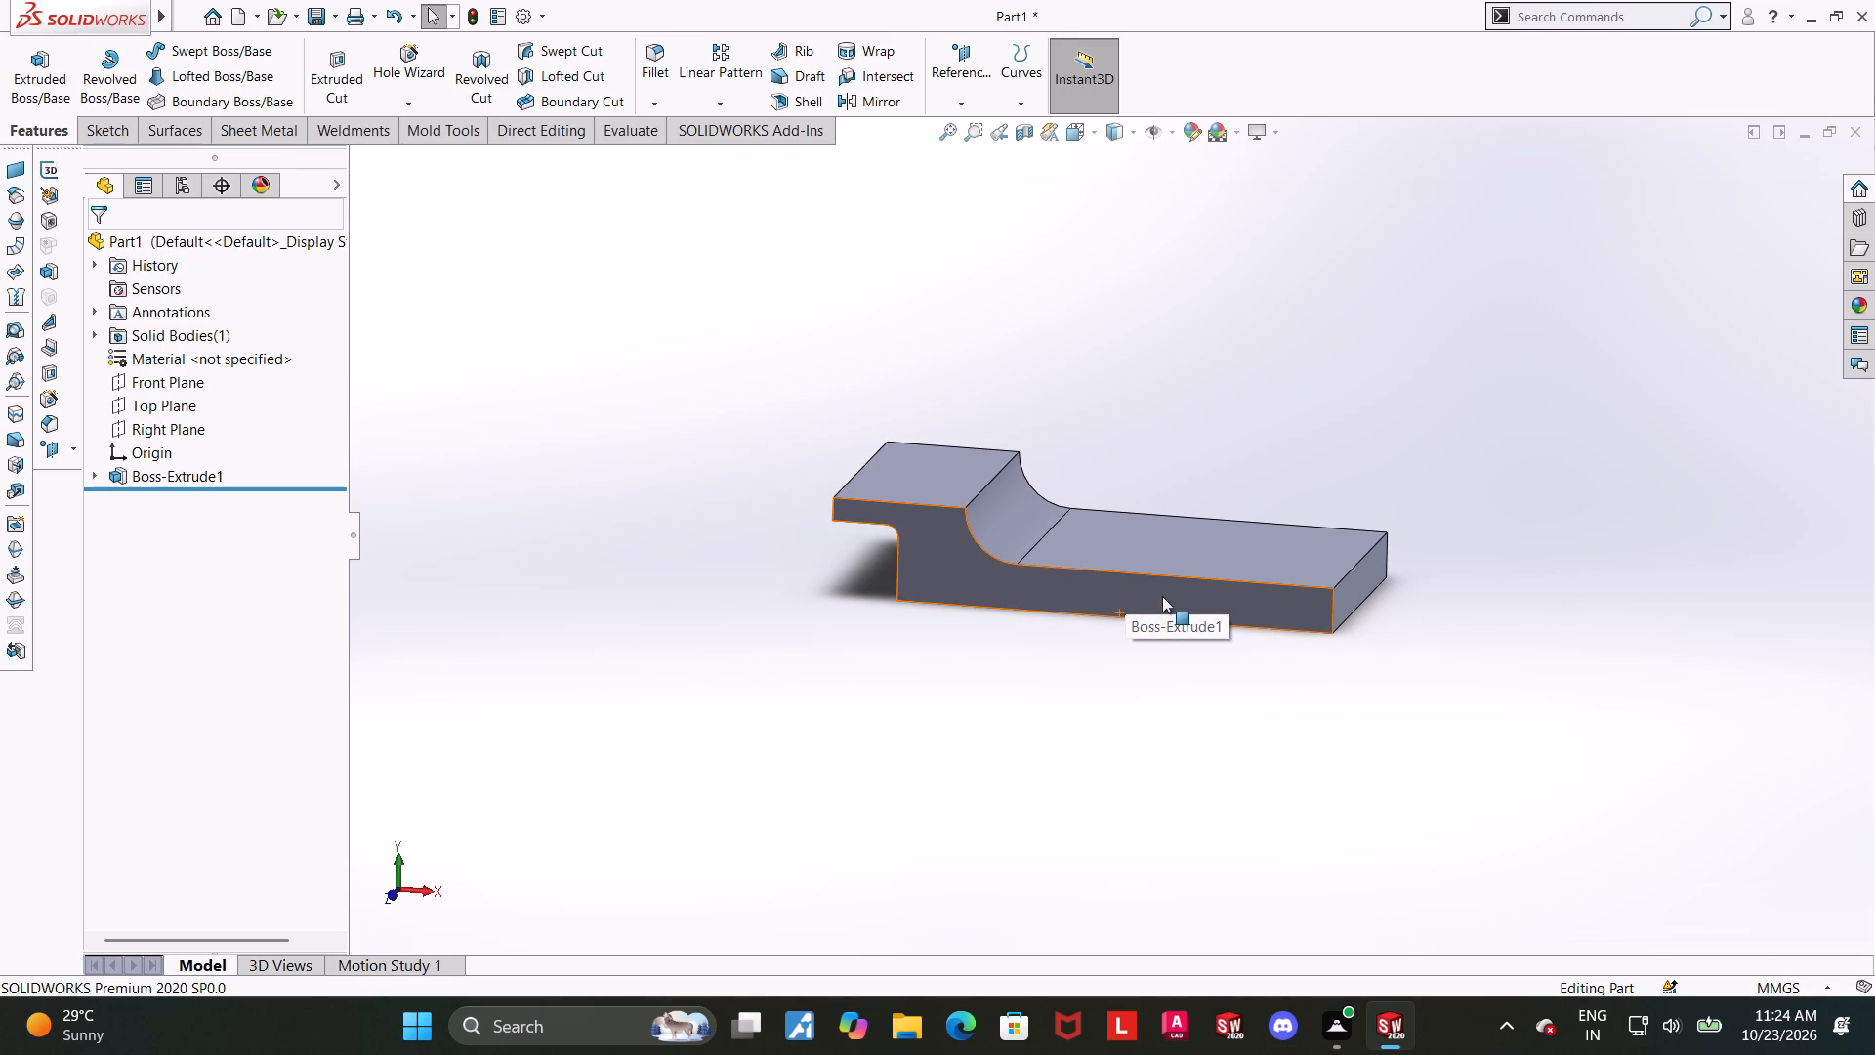
pyautogui.scroll(-1, 1162, 596)
pyautogui.click(1153, 585)
pyautogui.click(1248, 536)
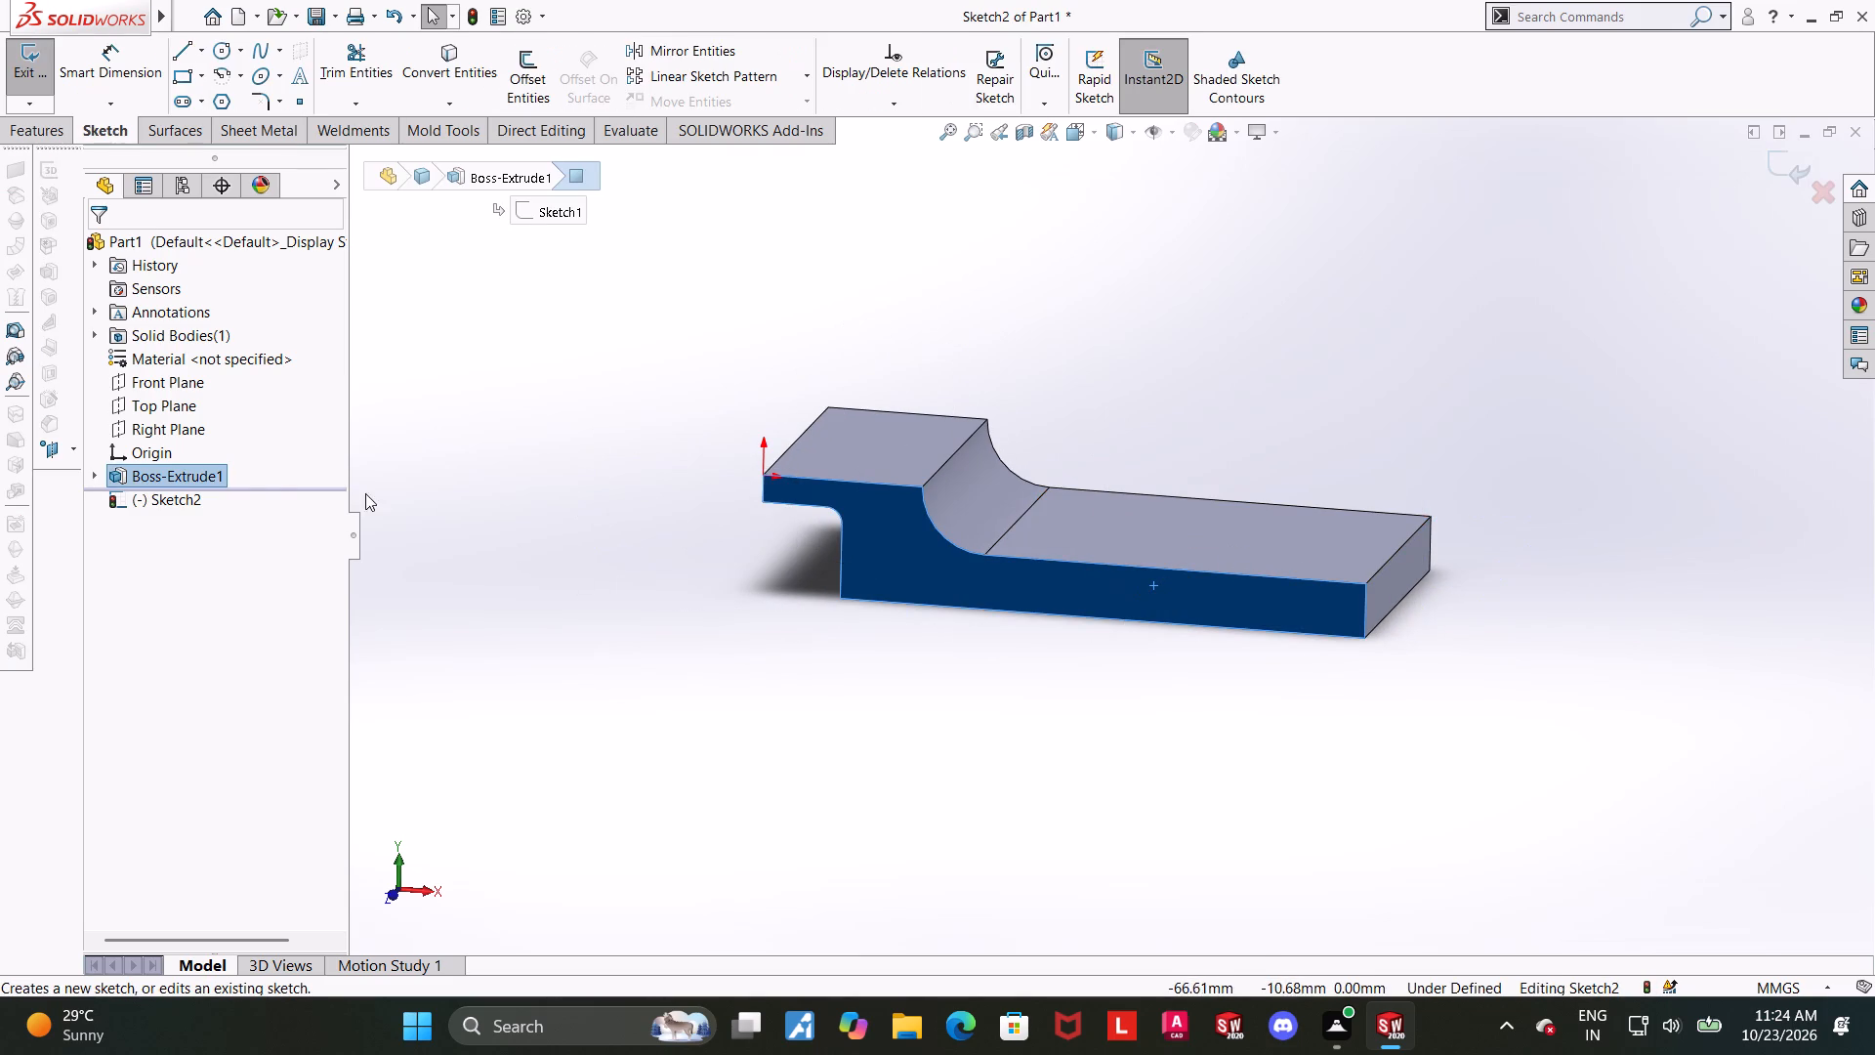
pyautogui.click(197, 506)
pyautogui.click(243, 480)
pyautogui.scroll(2, 1620, 663)
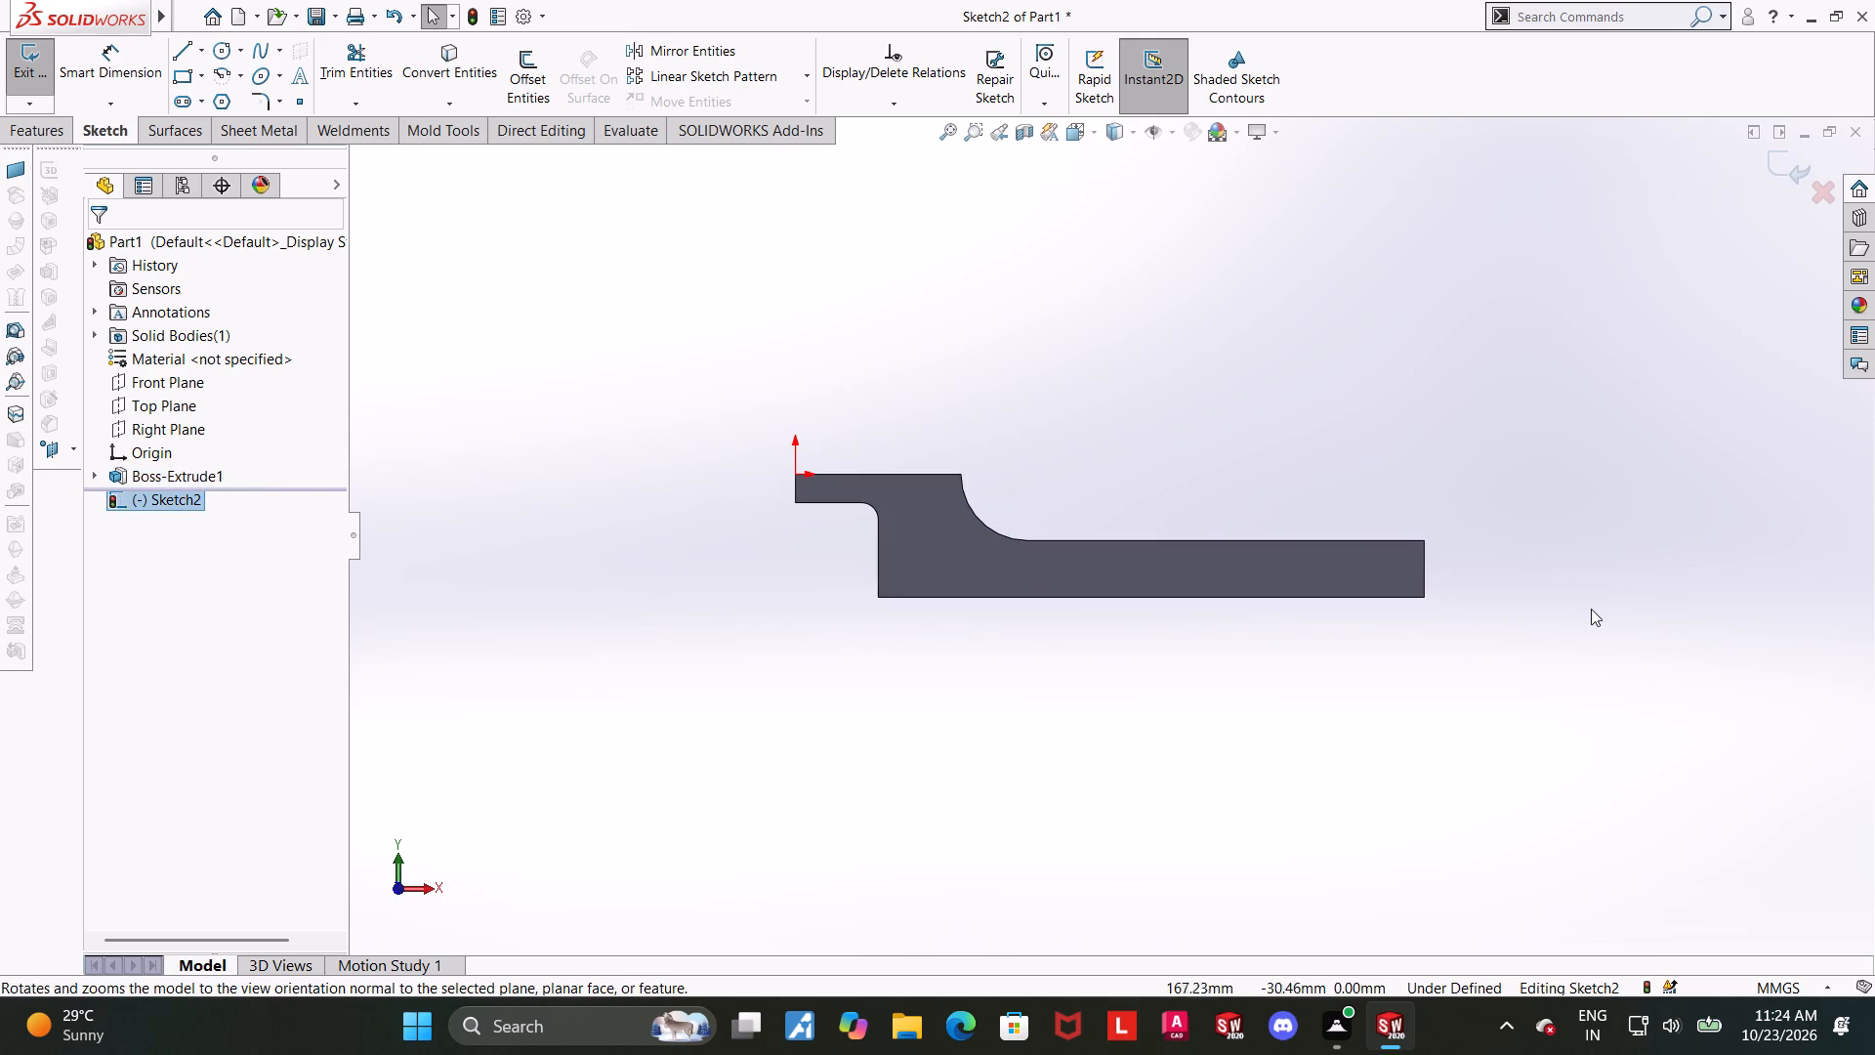
pyautogui.scroll(-2, 1402, 532)
# Sketch a horizontal line about 84 mm long from the lower step's end edge, continuing as a tangent arc of about R14 to the top edge.
pyautogui.click(174, 48)
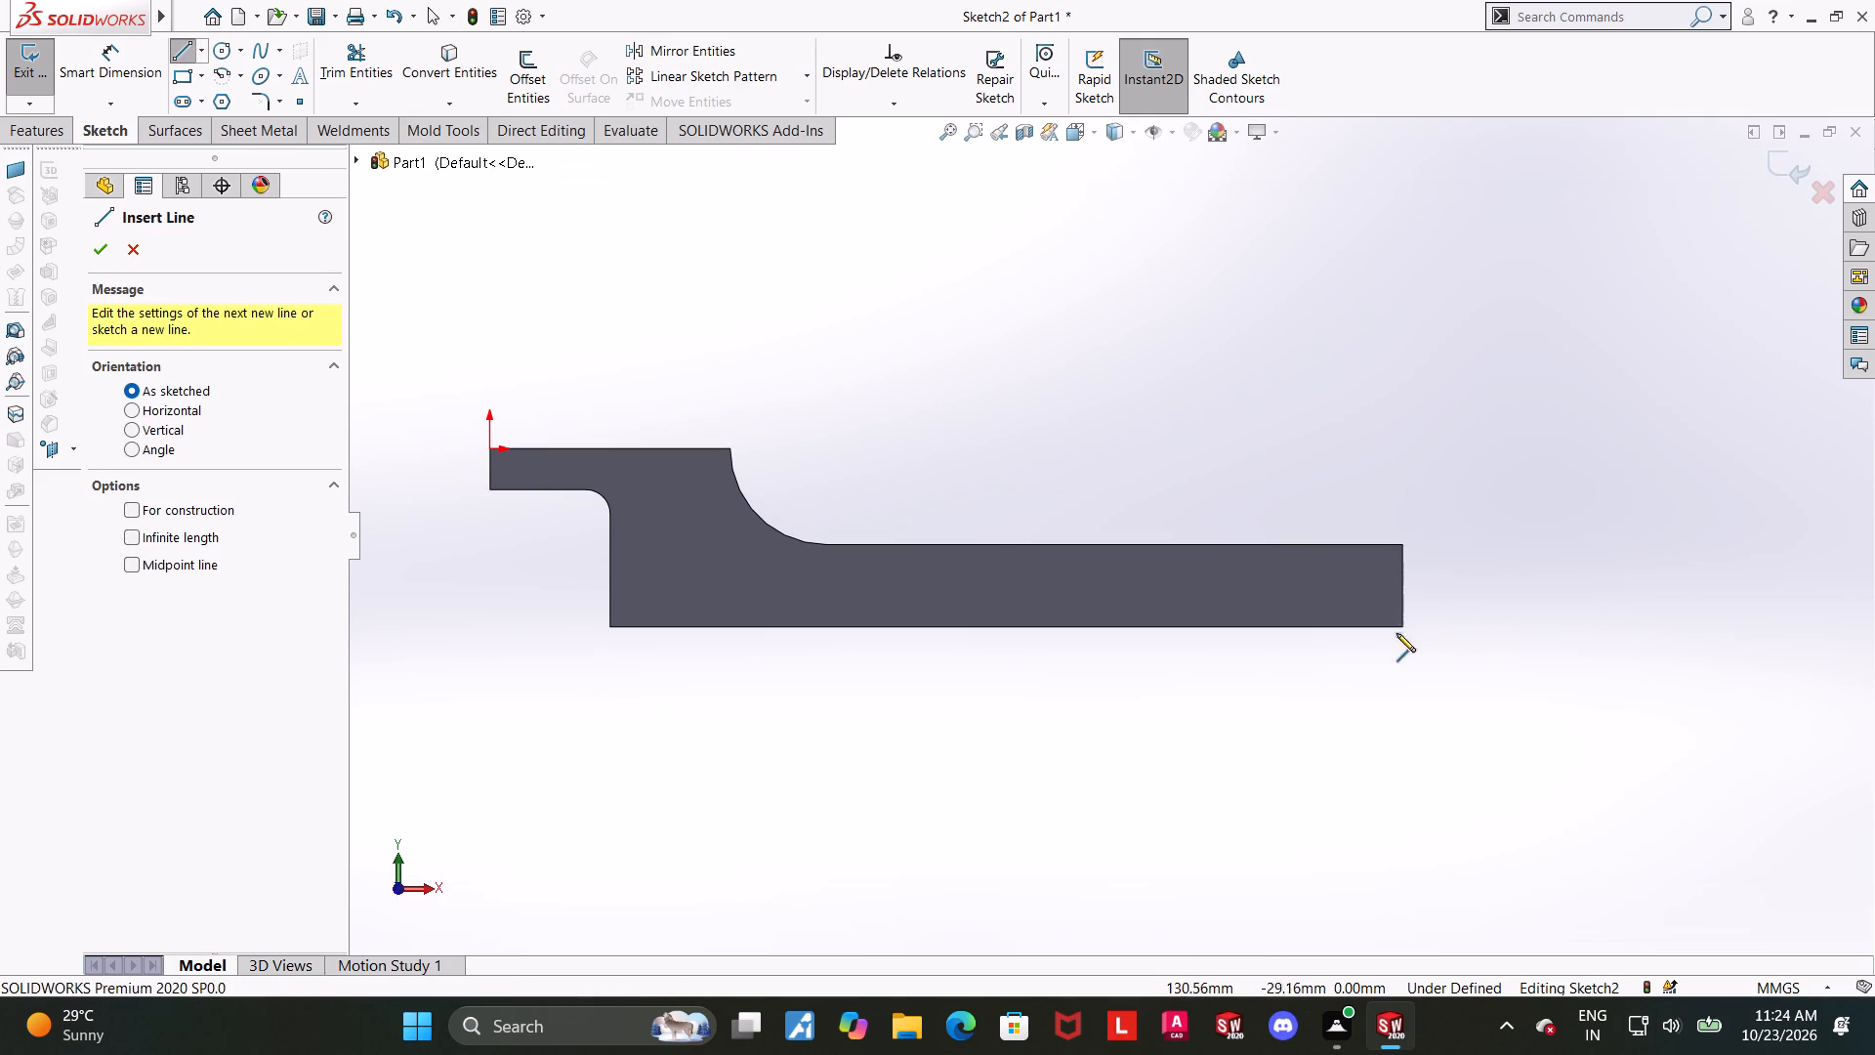
pyautogui.click(1401, 568)
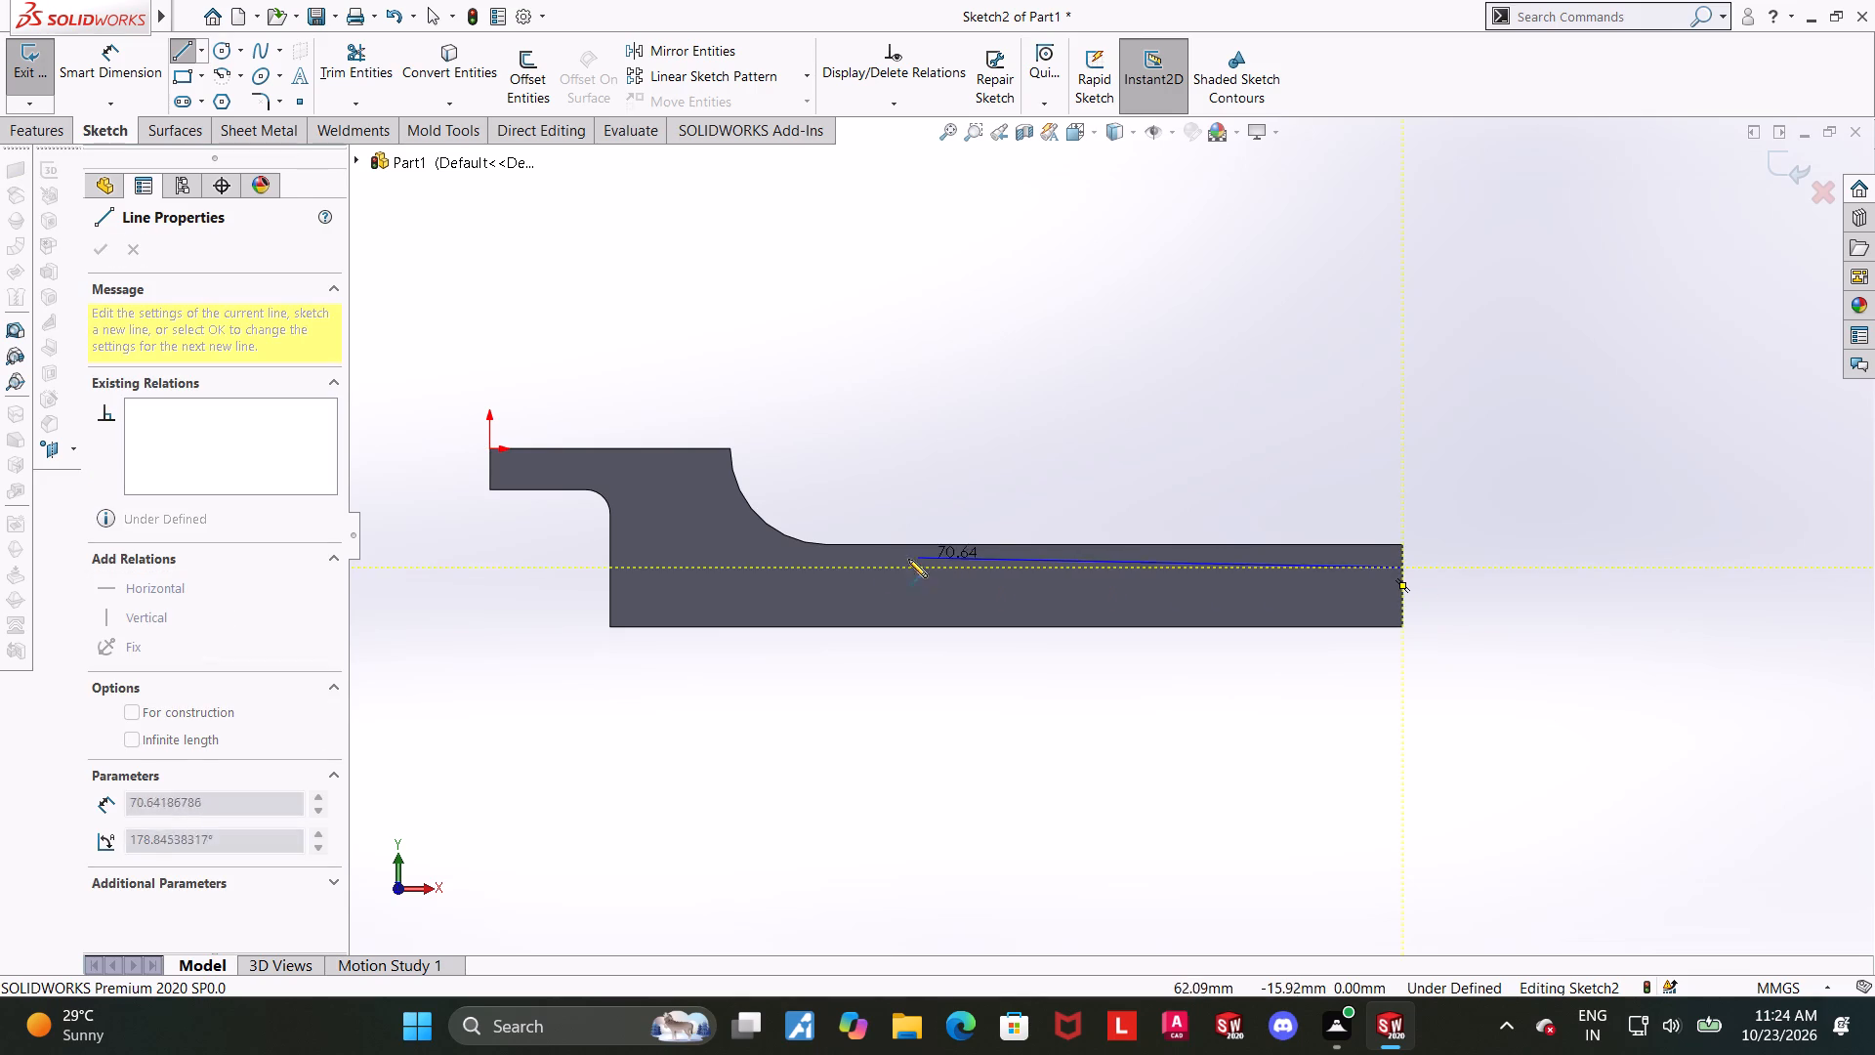
pyautogui.click(823, 567)
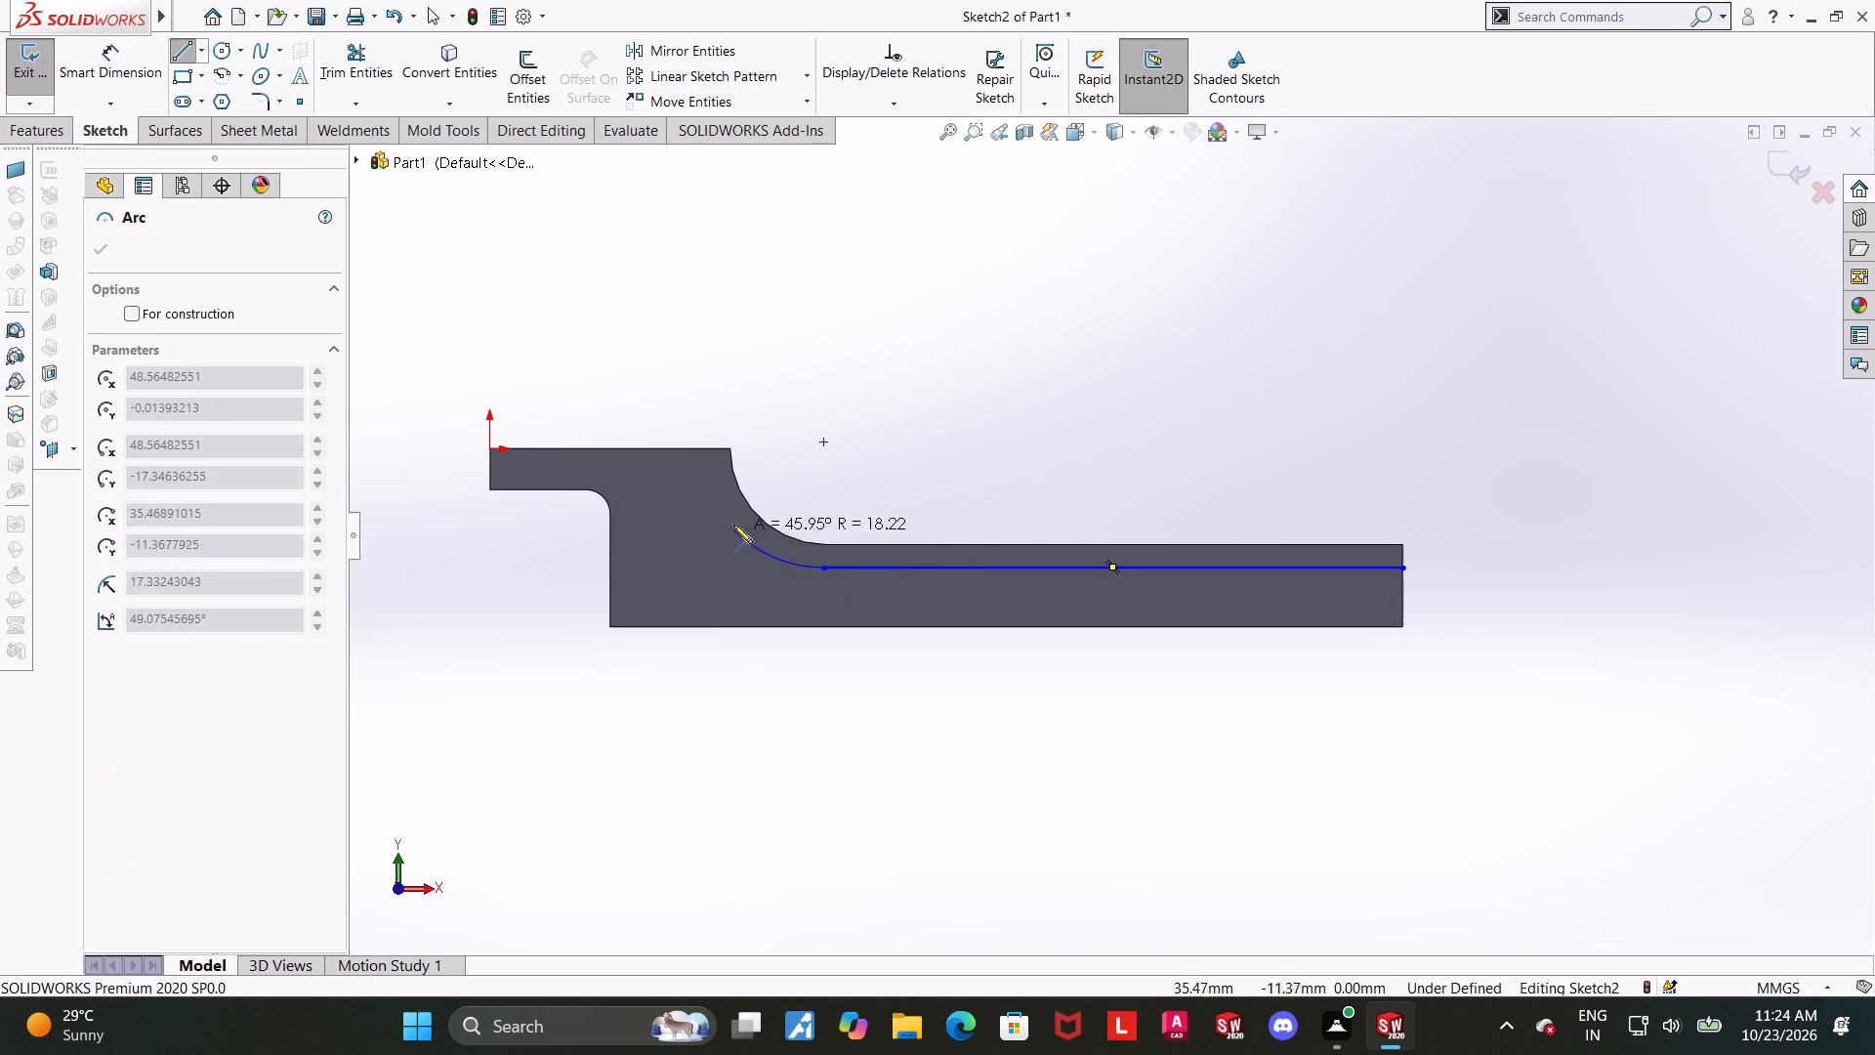
pyautogui.click(731, 445)
pyautogui.press('Escape')
pyautogui.press('Escape')
# Apply a coincident relation between the arc's upper endpoint and the solid's top edge.
pyautogui.scroll(-2, 784, 460)
pyautogui.click(725, 449)
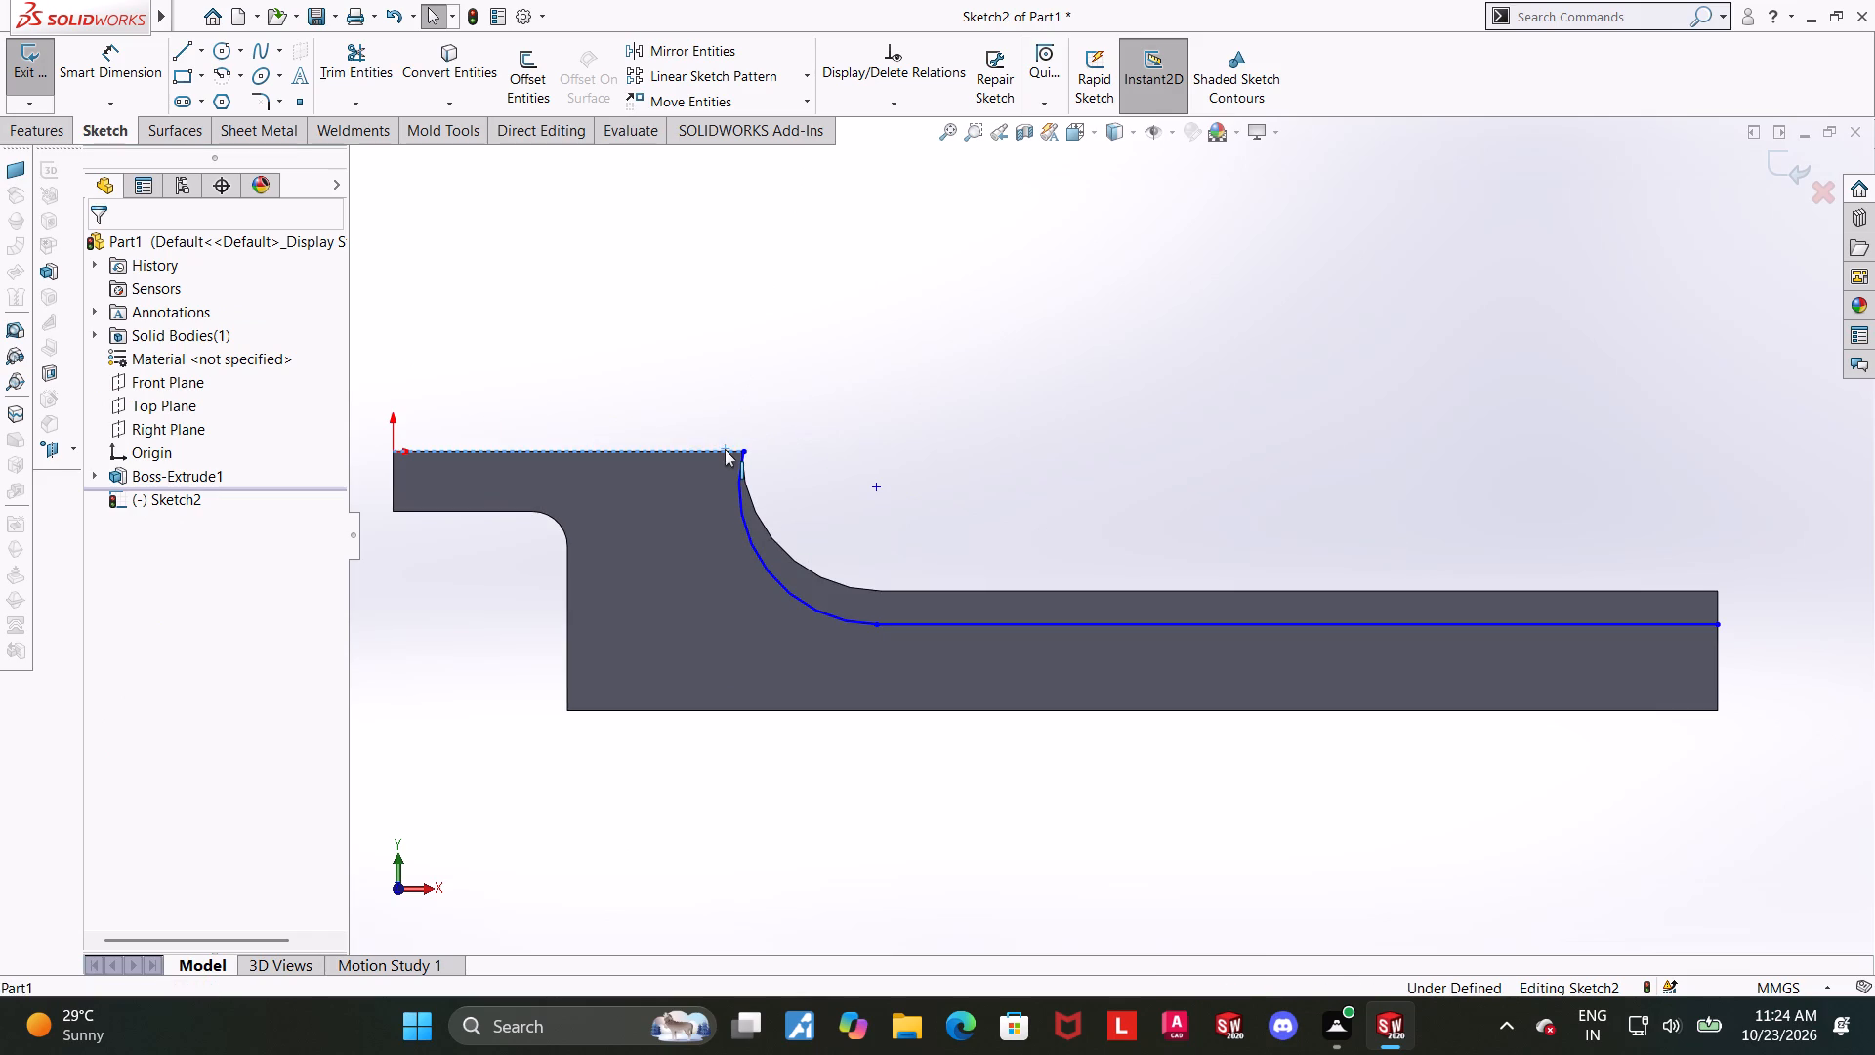
pyautogui.keyDown('ctrl'); pyautogui.click(742, 449); pyautogui.keyUp('ctrl')
pyautogui.click(99, 620)
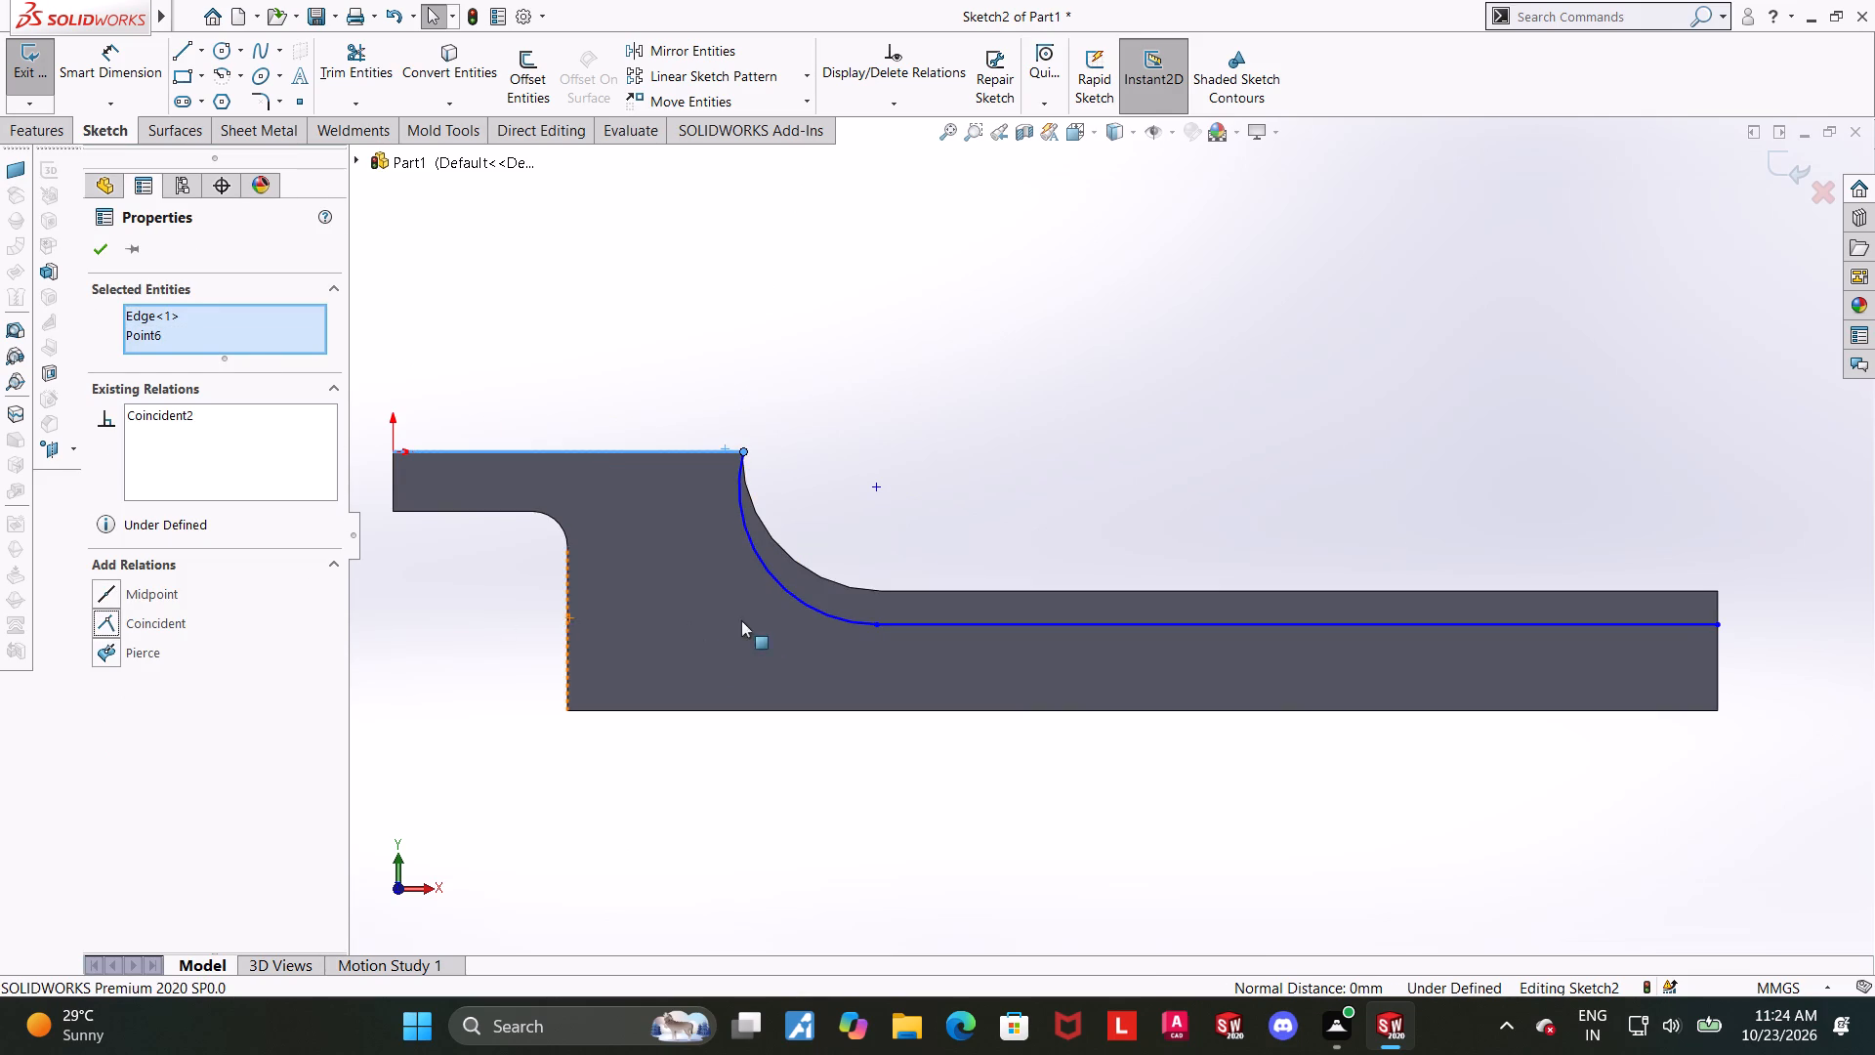
pyautogui.click(957, 458)
# Apply a tangent relation between the sketched arc and the horizontal line.
pyautogui.moveTo(885, 622); pyautogui.dragTo(909, 622)
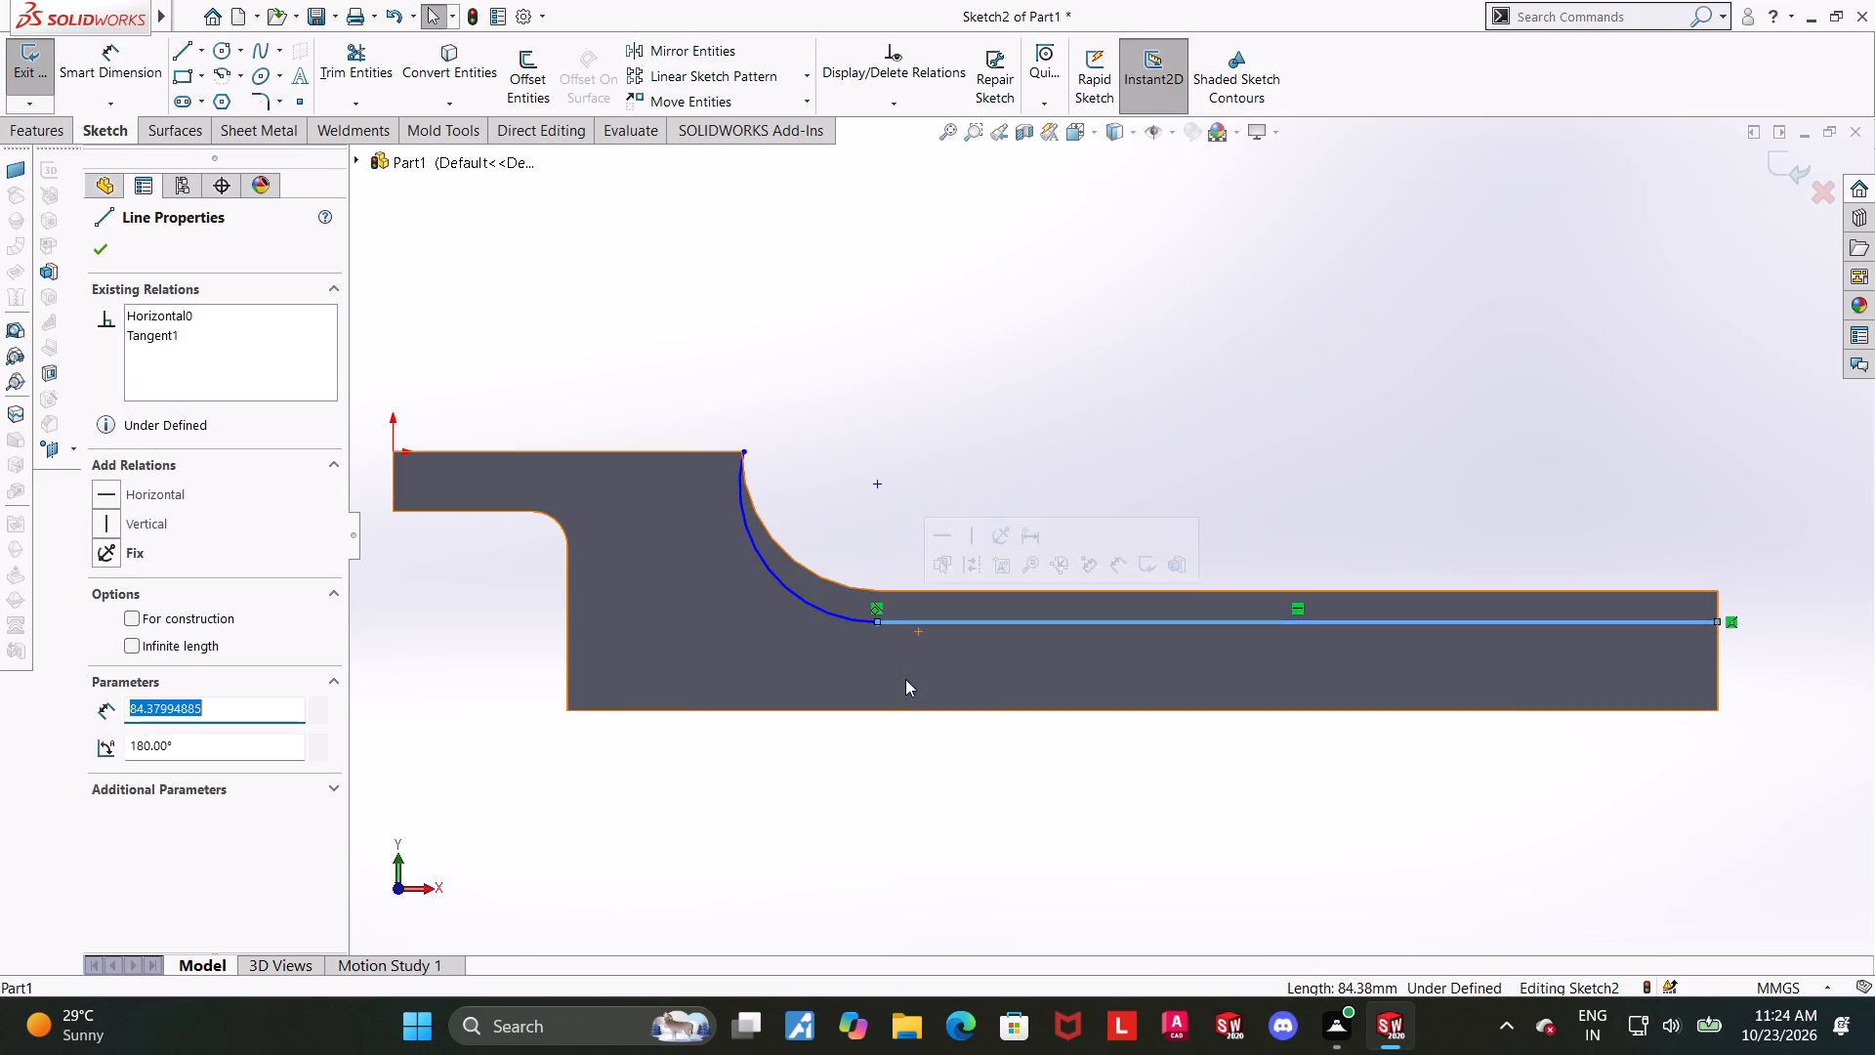
pyautogui.click(921, 770)
pyautogui.click(834, 607)
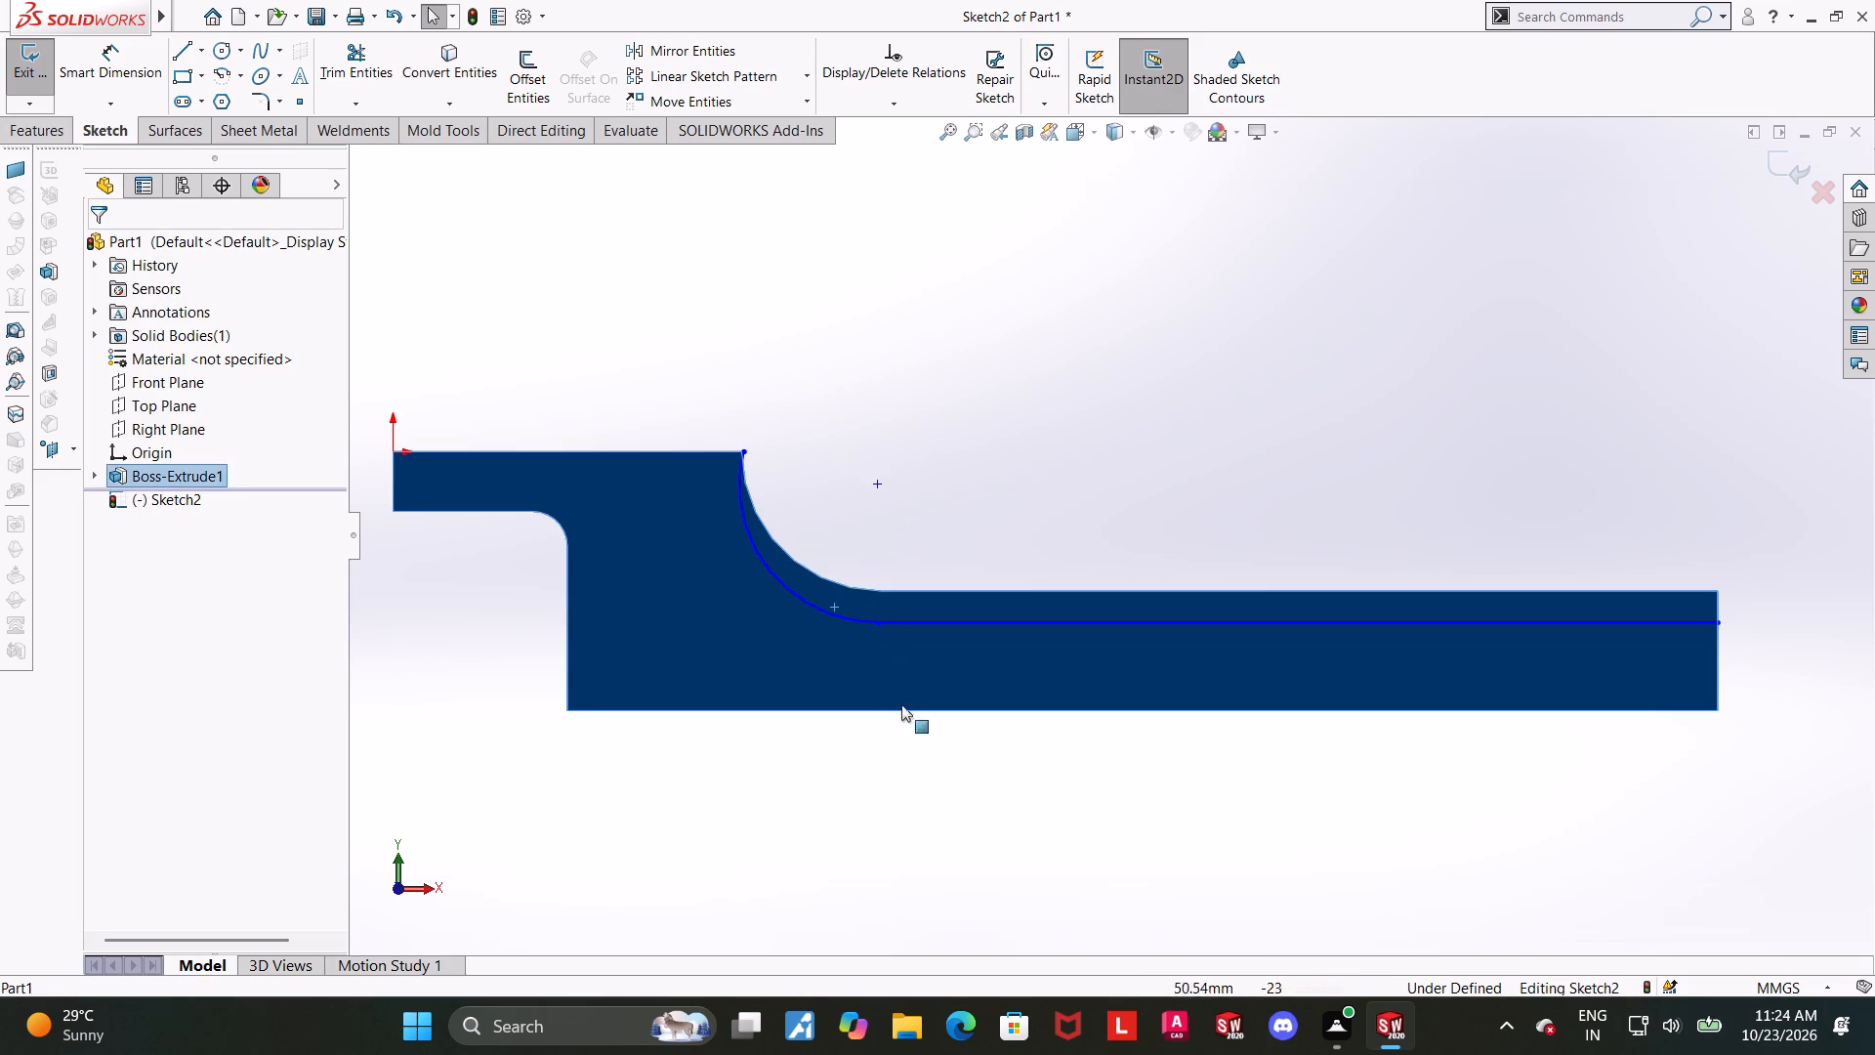
pyautogui.click(928, 751)
pyautogui.click(853, 620)
pyautogui.keyDown('ctrl'); pyautogui.click(910, 622); pyautogui.keyUp('ctrl')
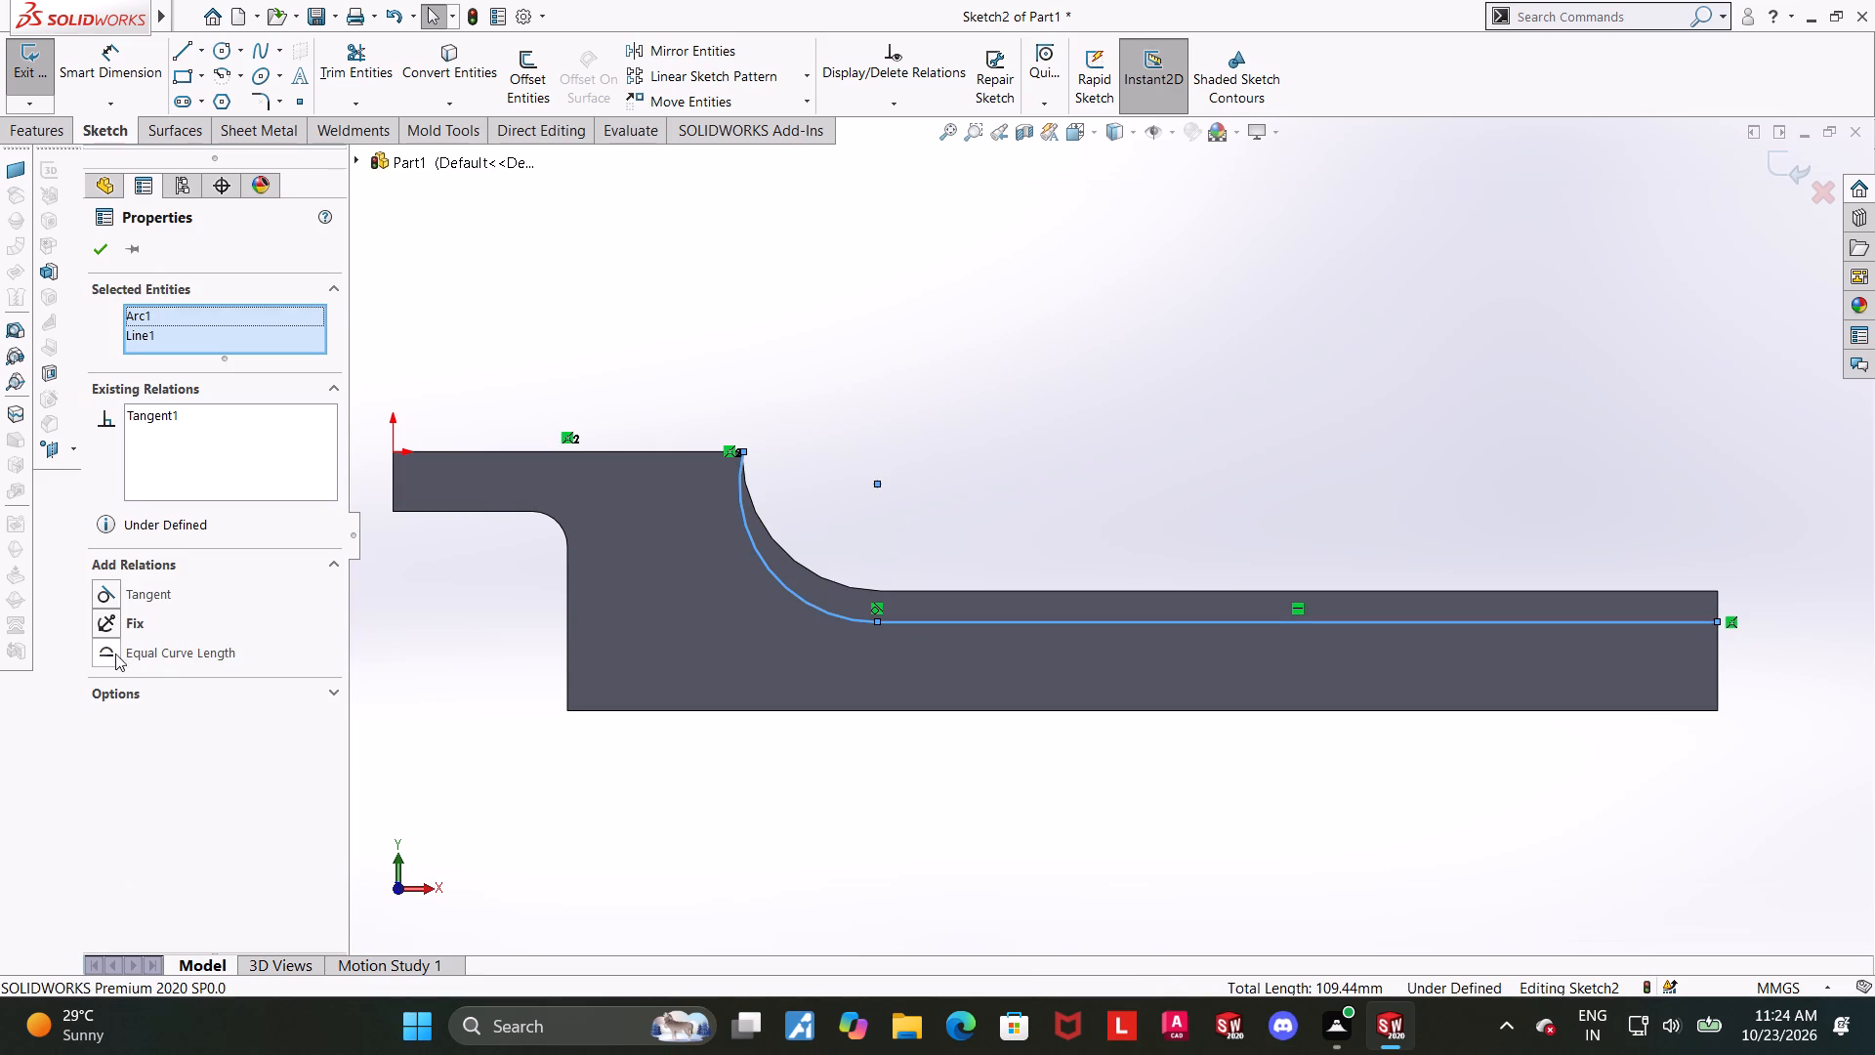
pyautogui.click(114, 593)
pyautogui.click(904, 782)
# Dimension the sketched arc with a radius of 17 mm.
pyautogui.click(122, 82)
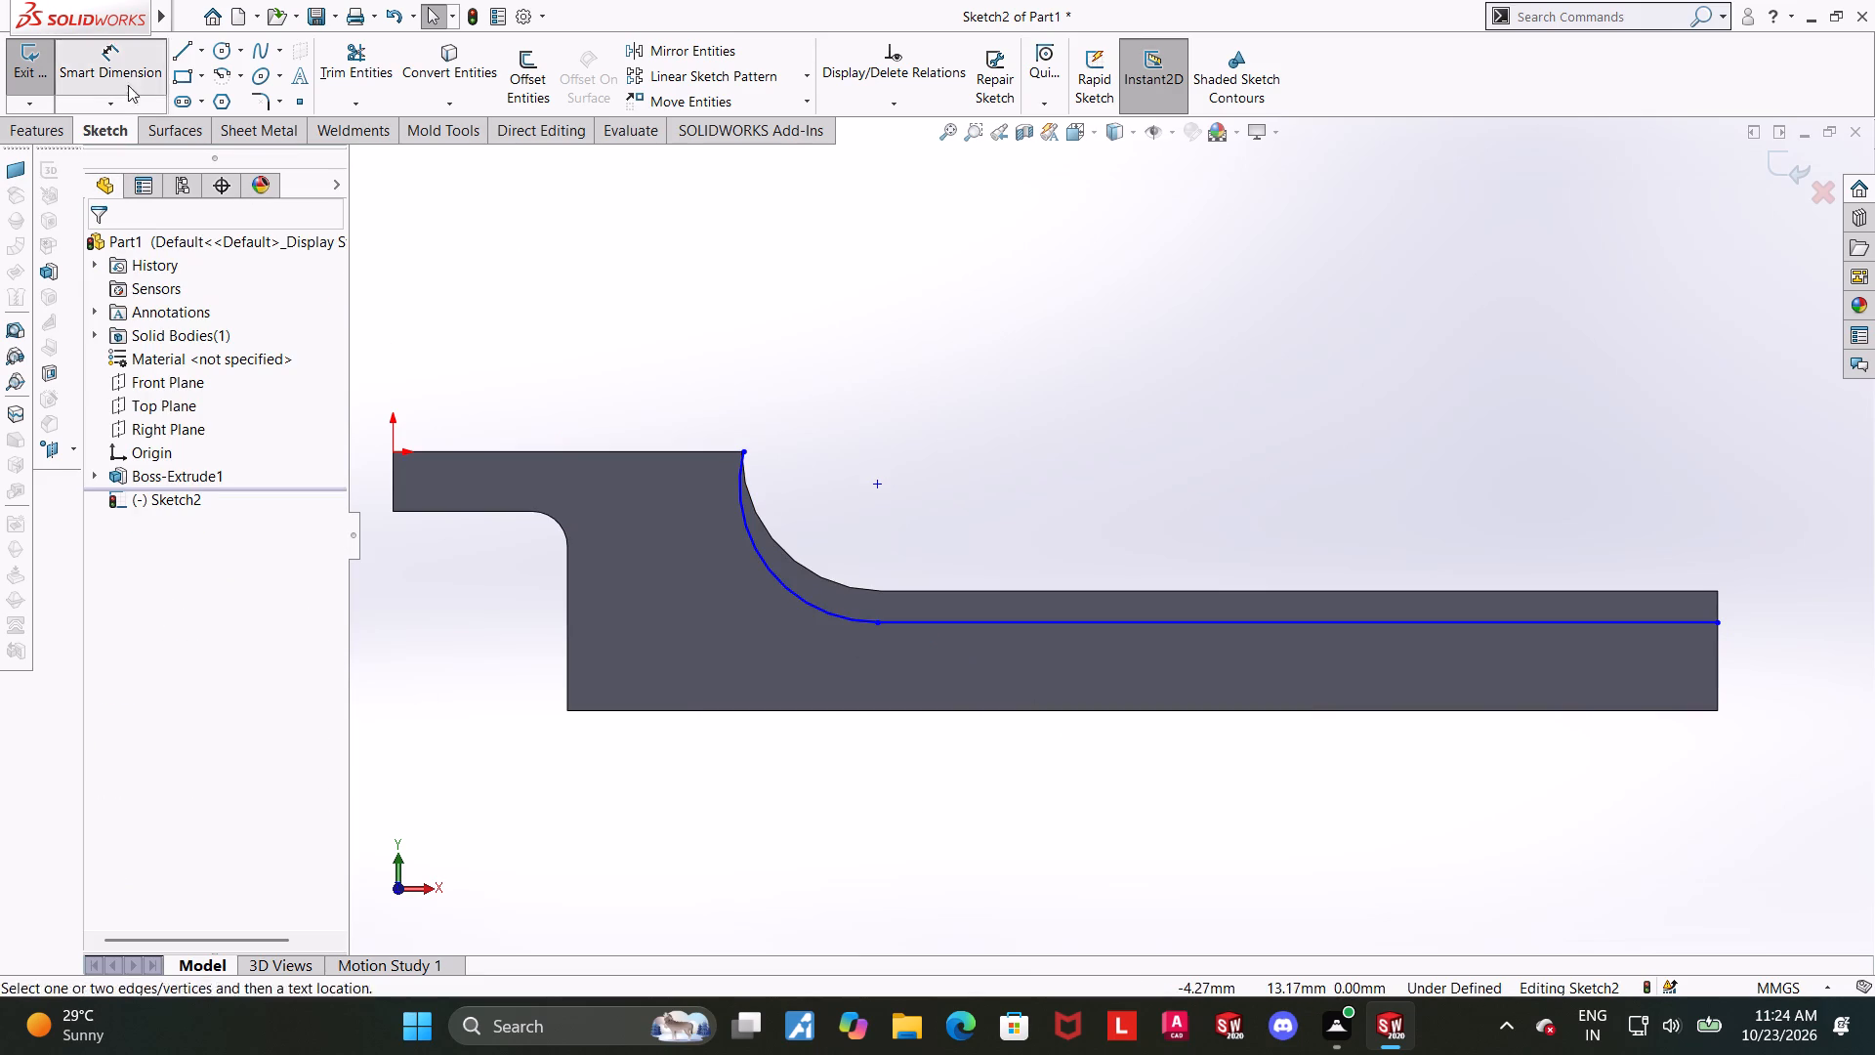
pyautogui.click(771, 565)
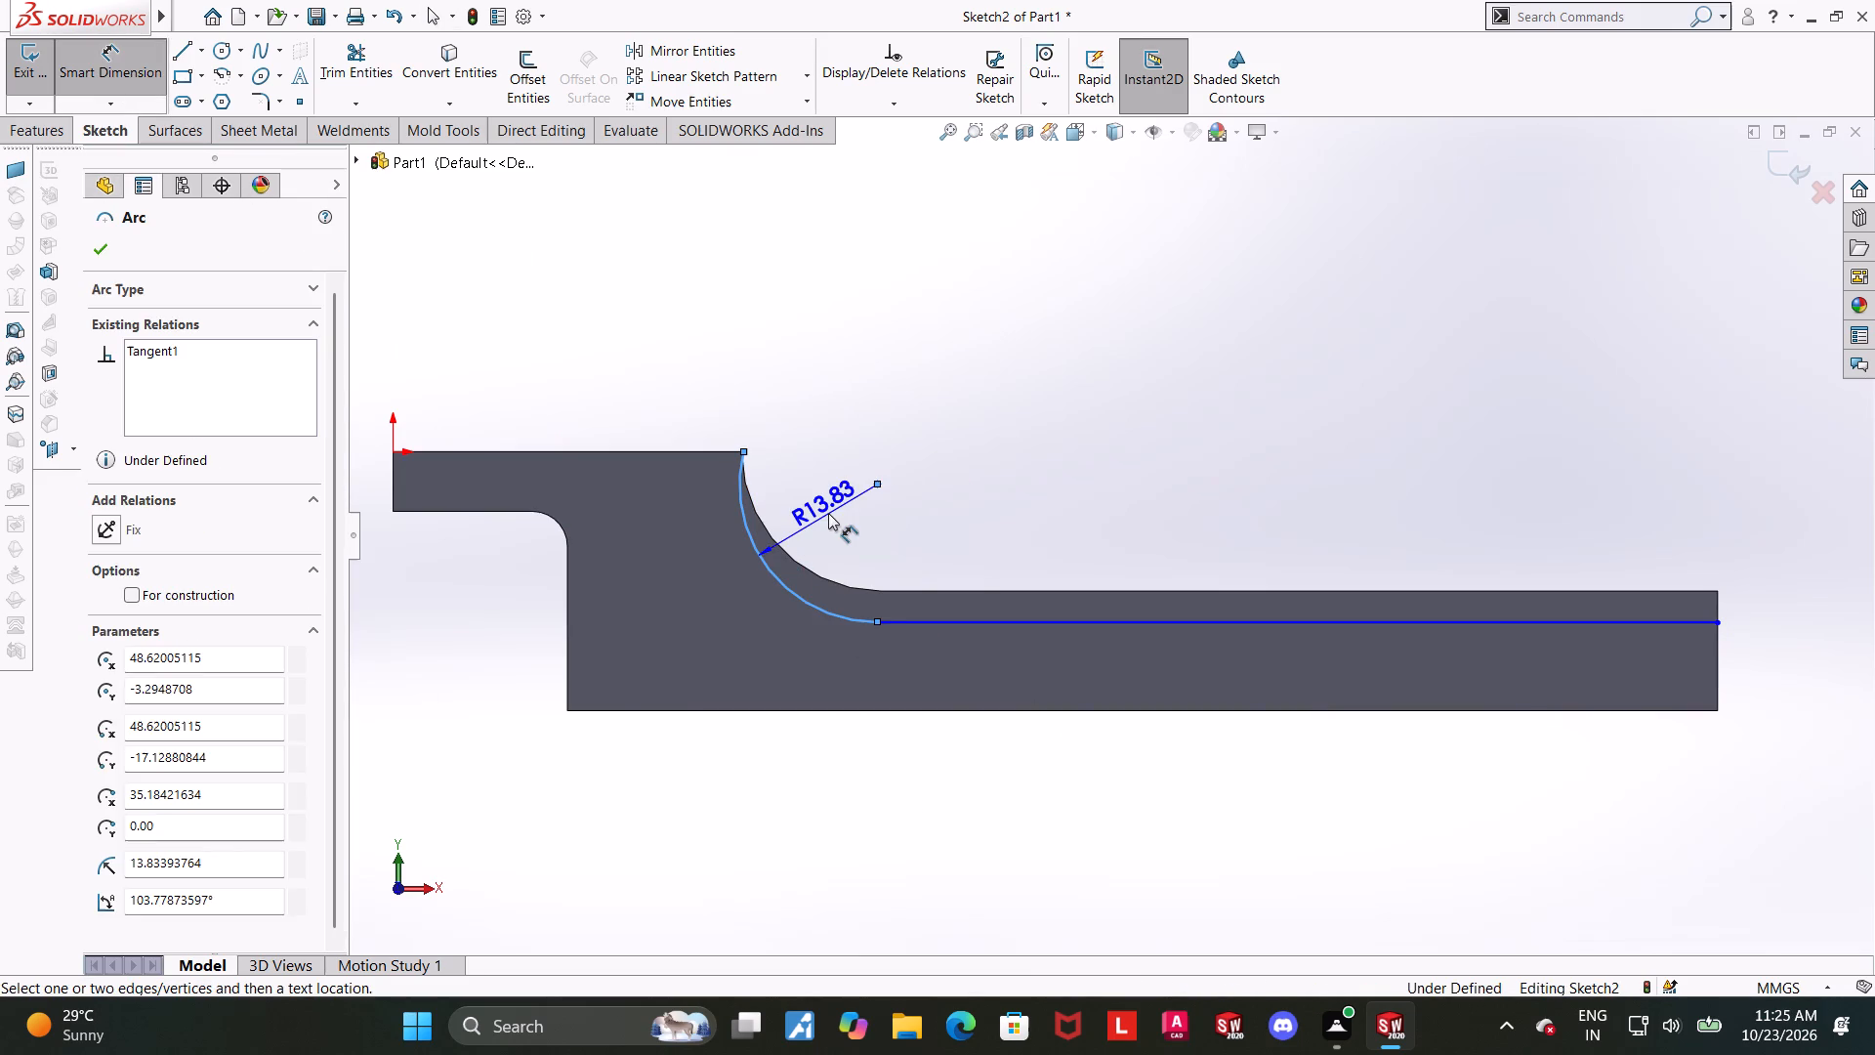
pyautogui.click(828, 513)
pyautogui.write('17')
pyautogui.press('Return')
pyautogui.press('Escape')
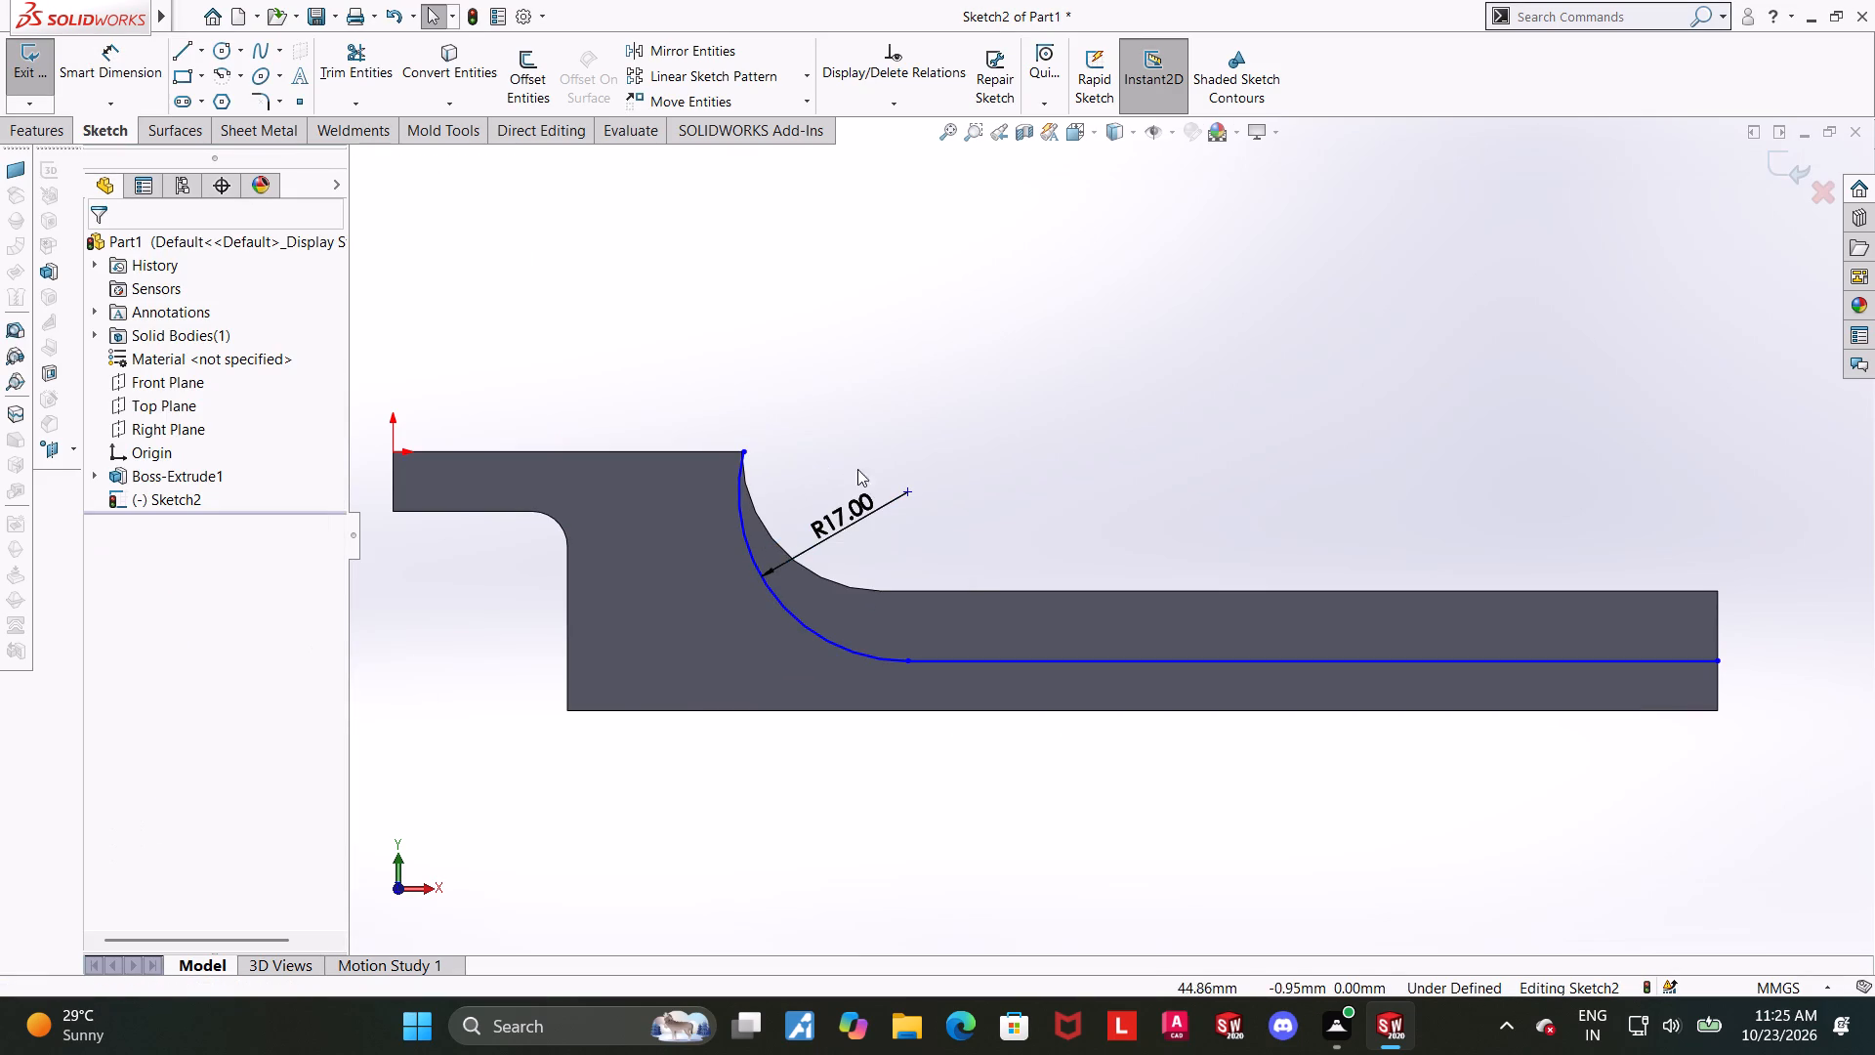
pyautogui.click(1326, 517)
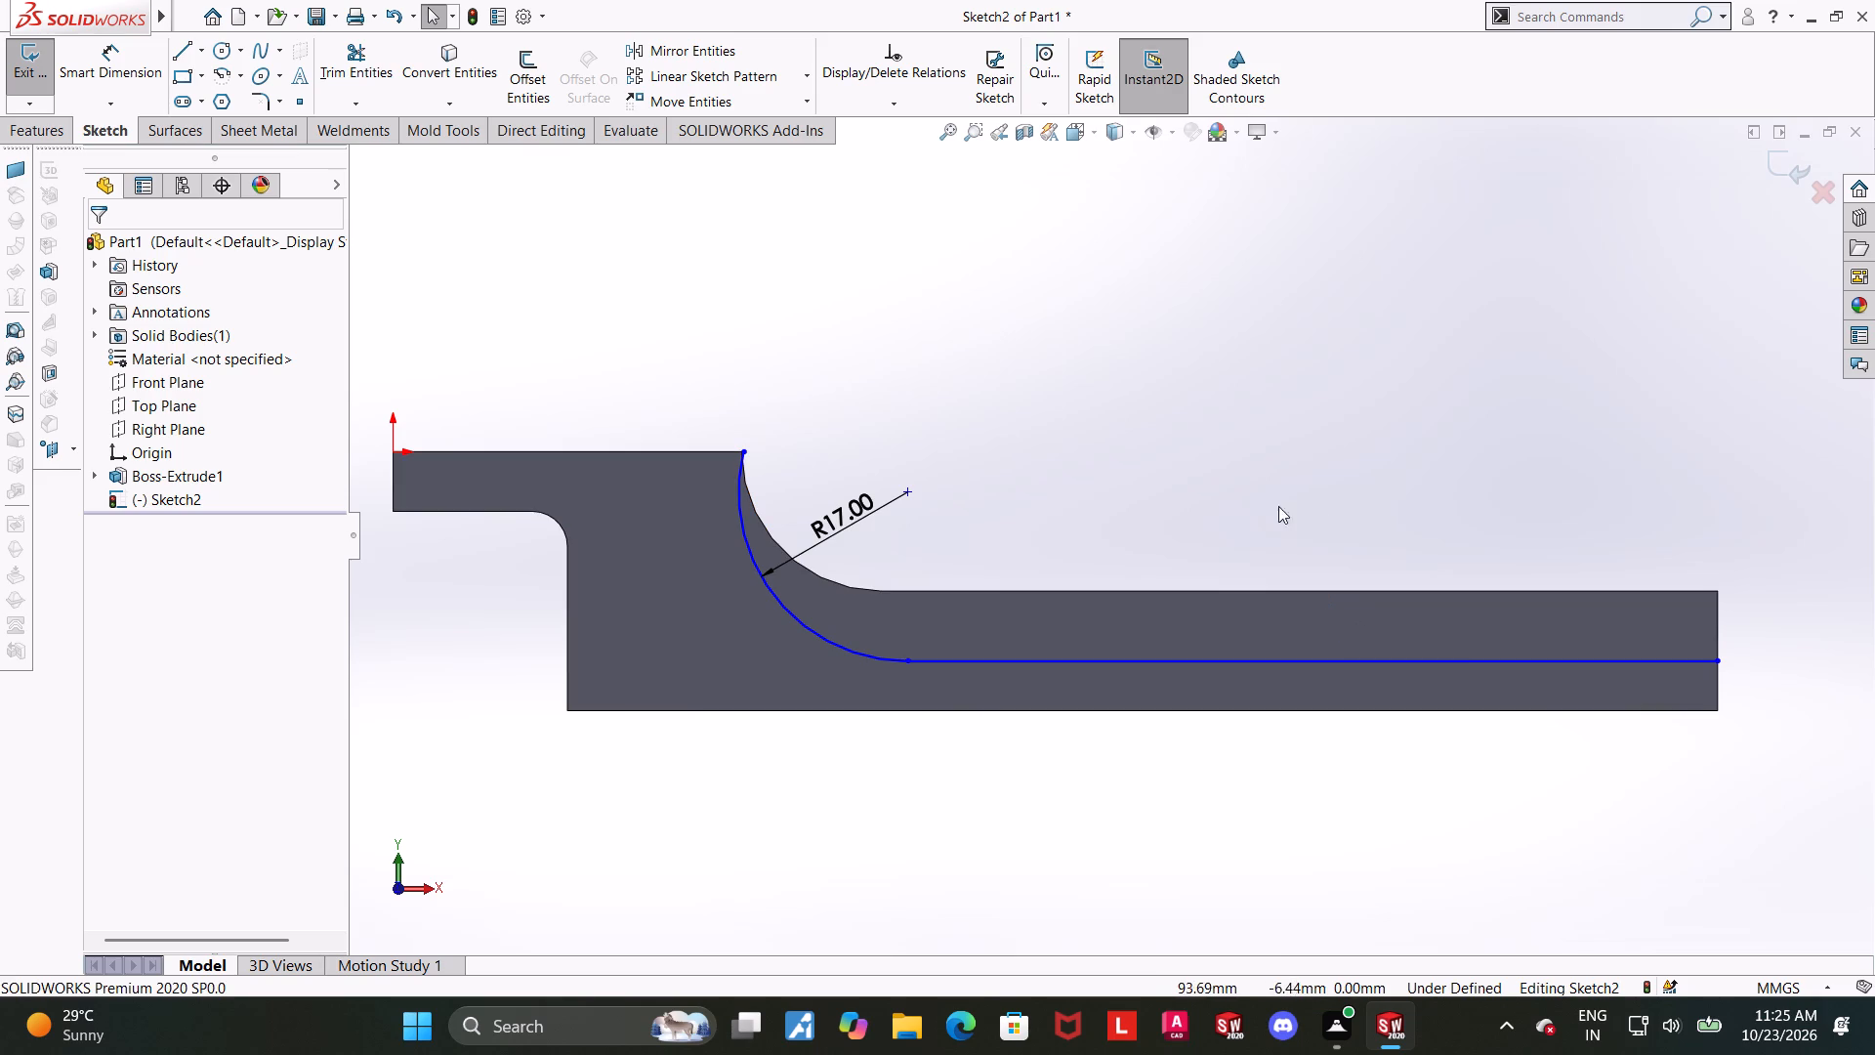
# Dimension the vertical distance between the sketched horizontal line and the solid's bottom edge as 9 mm.
pyautogui.click(93, 57)
pyautogui.click(1692, 657)
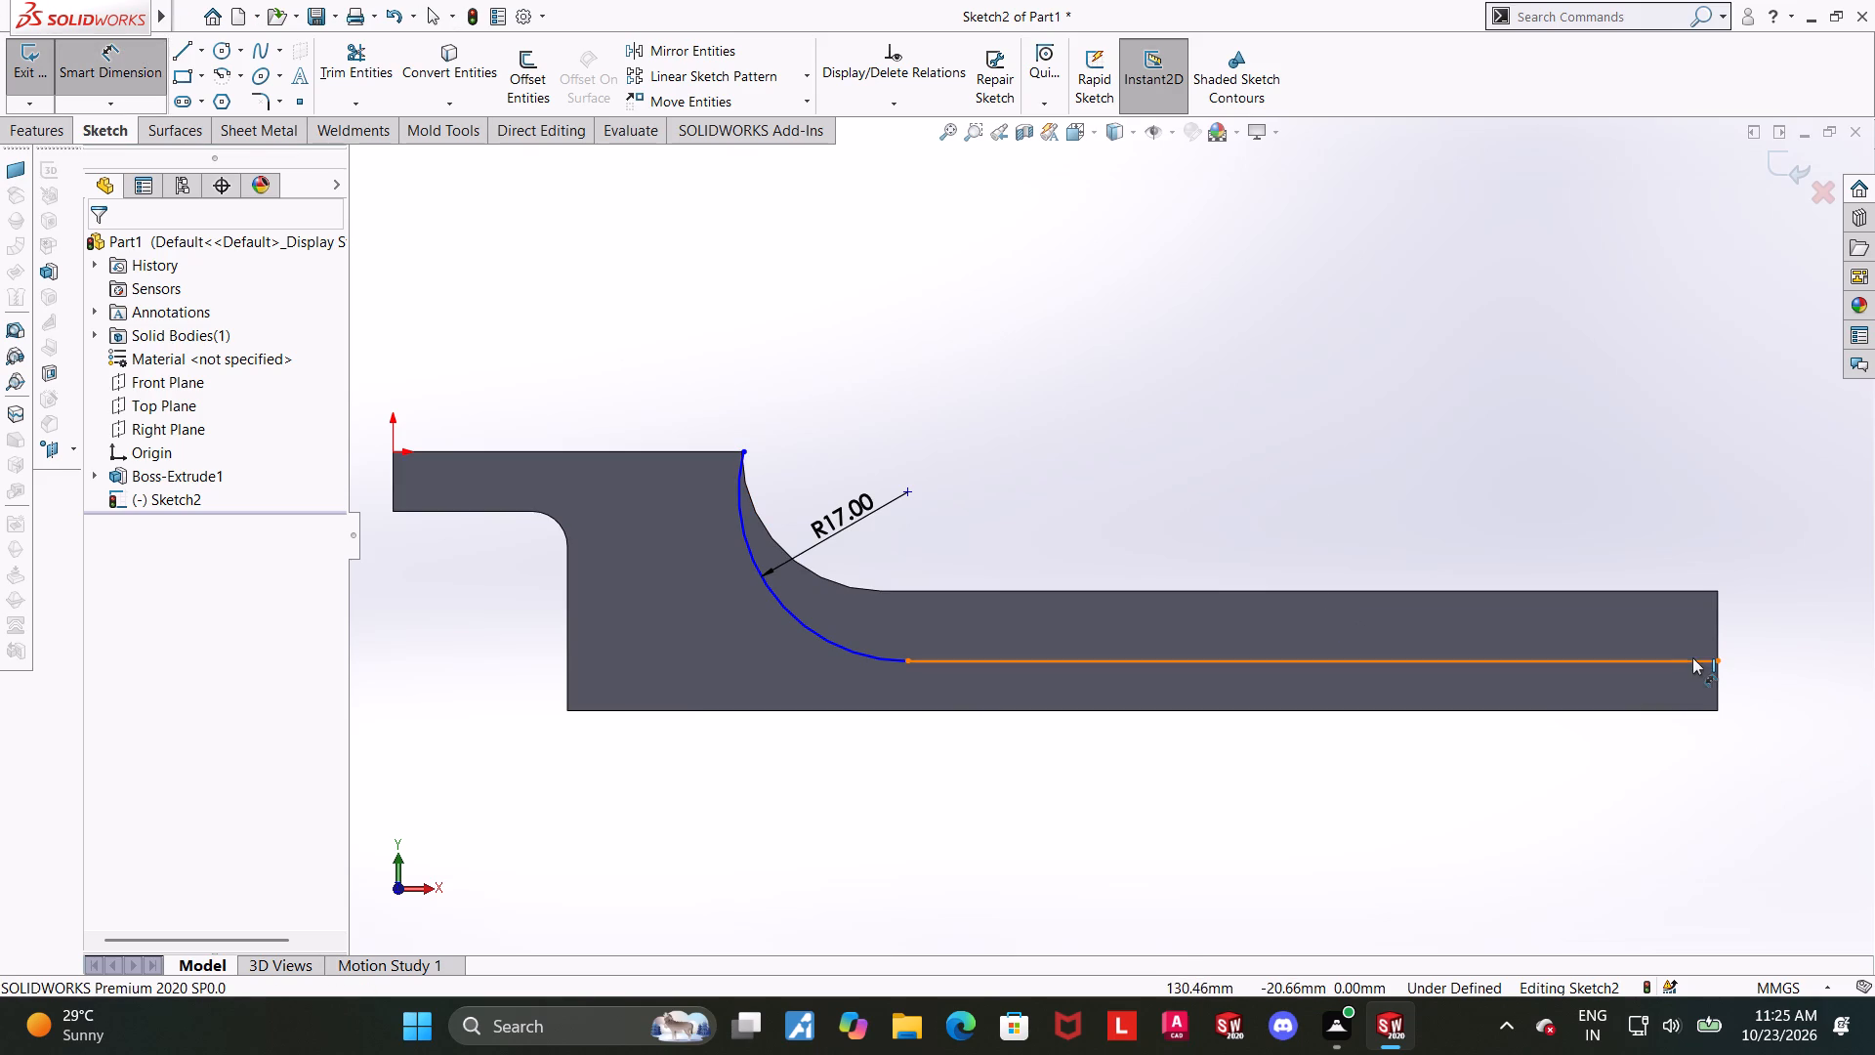
pyautogui.click(1701, 709)
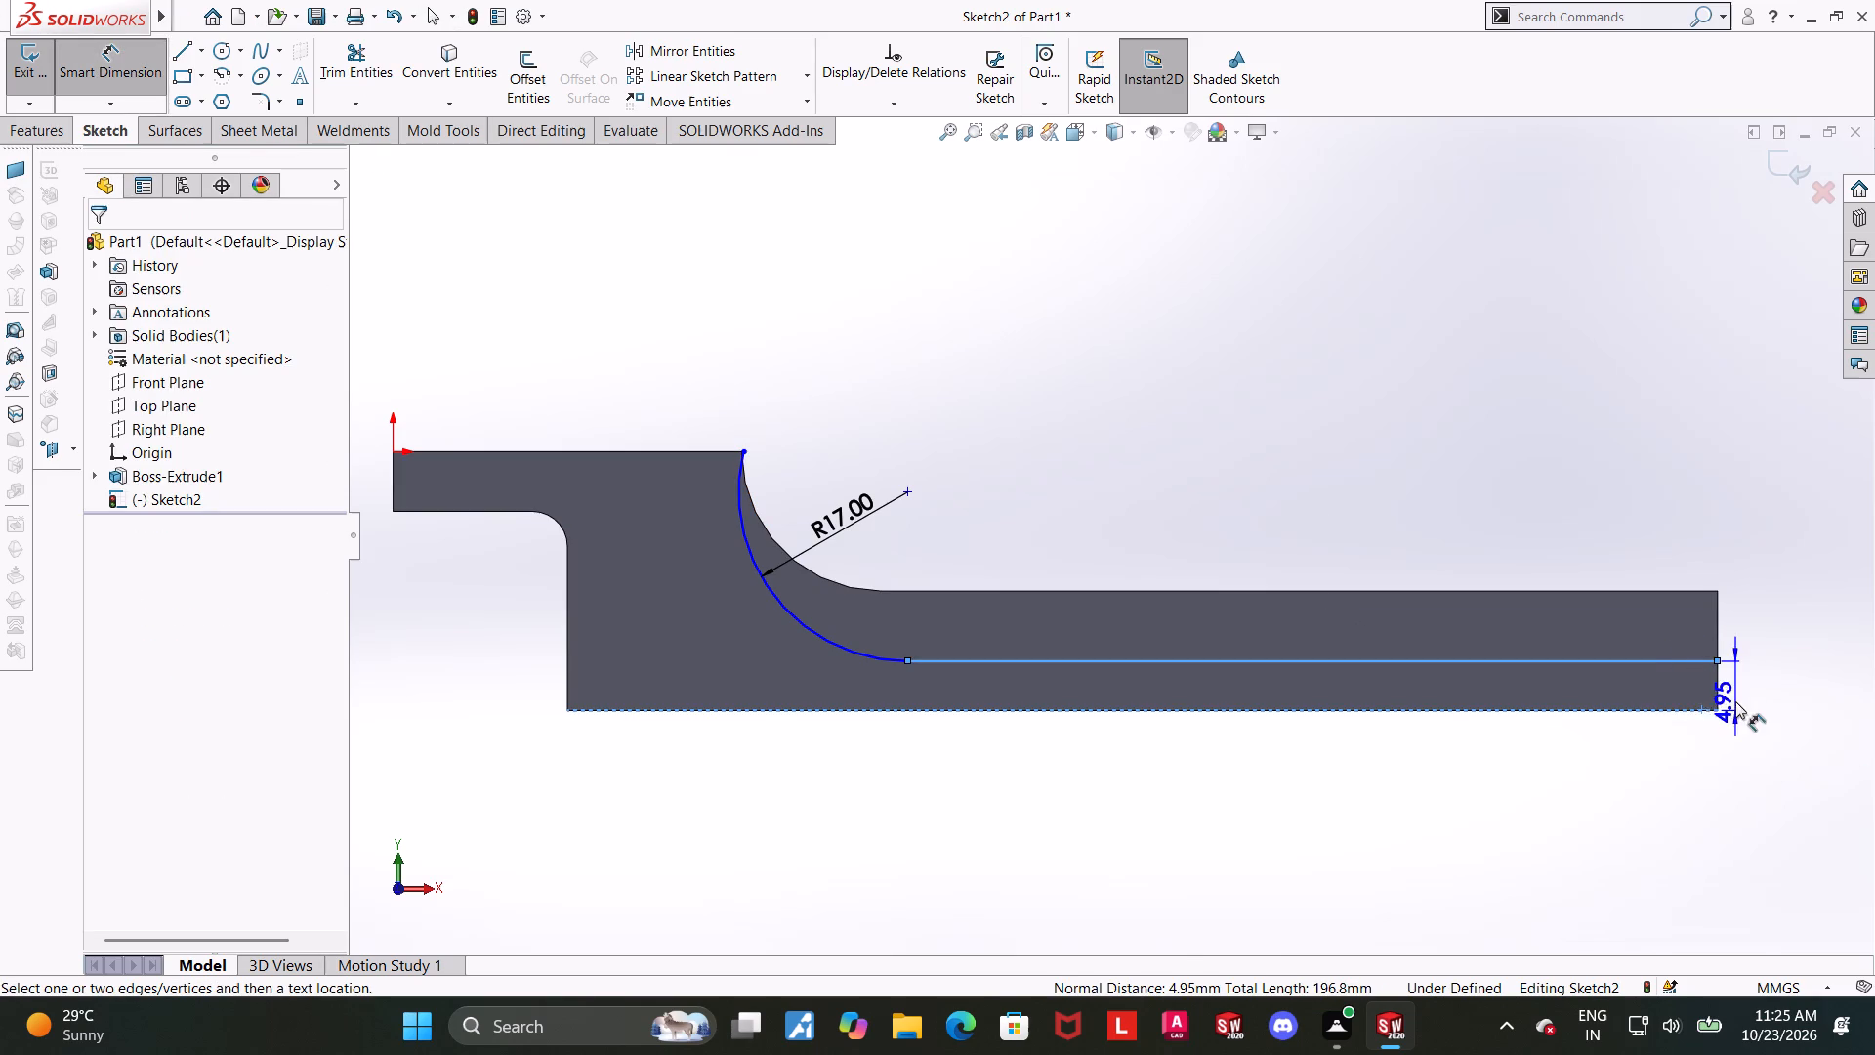
pyautogui.click(1762, 702)
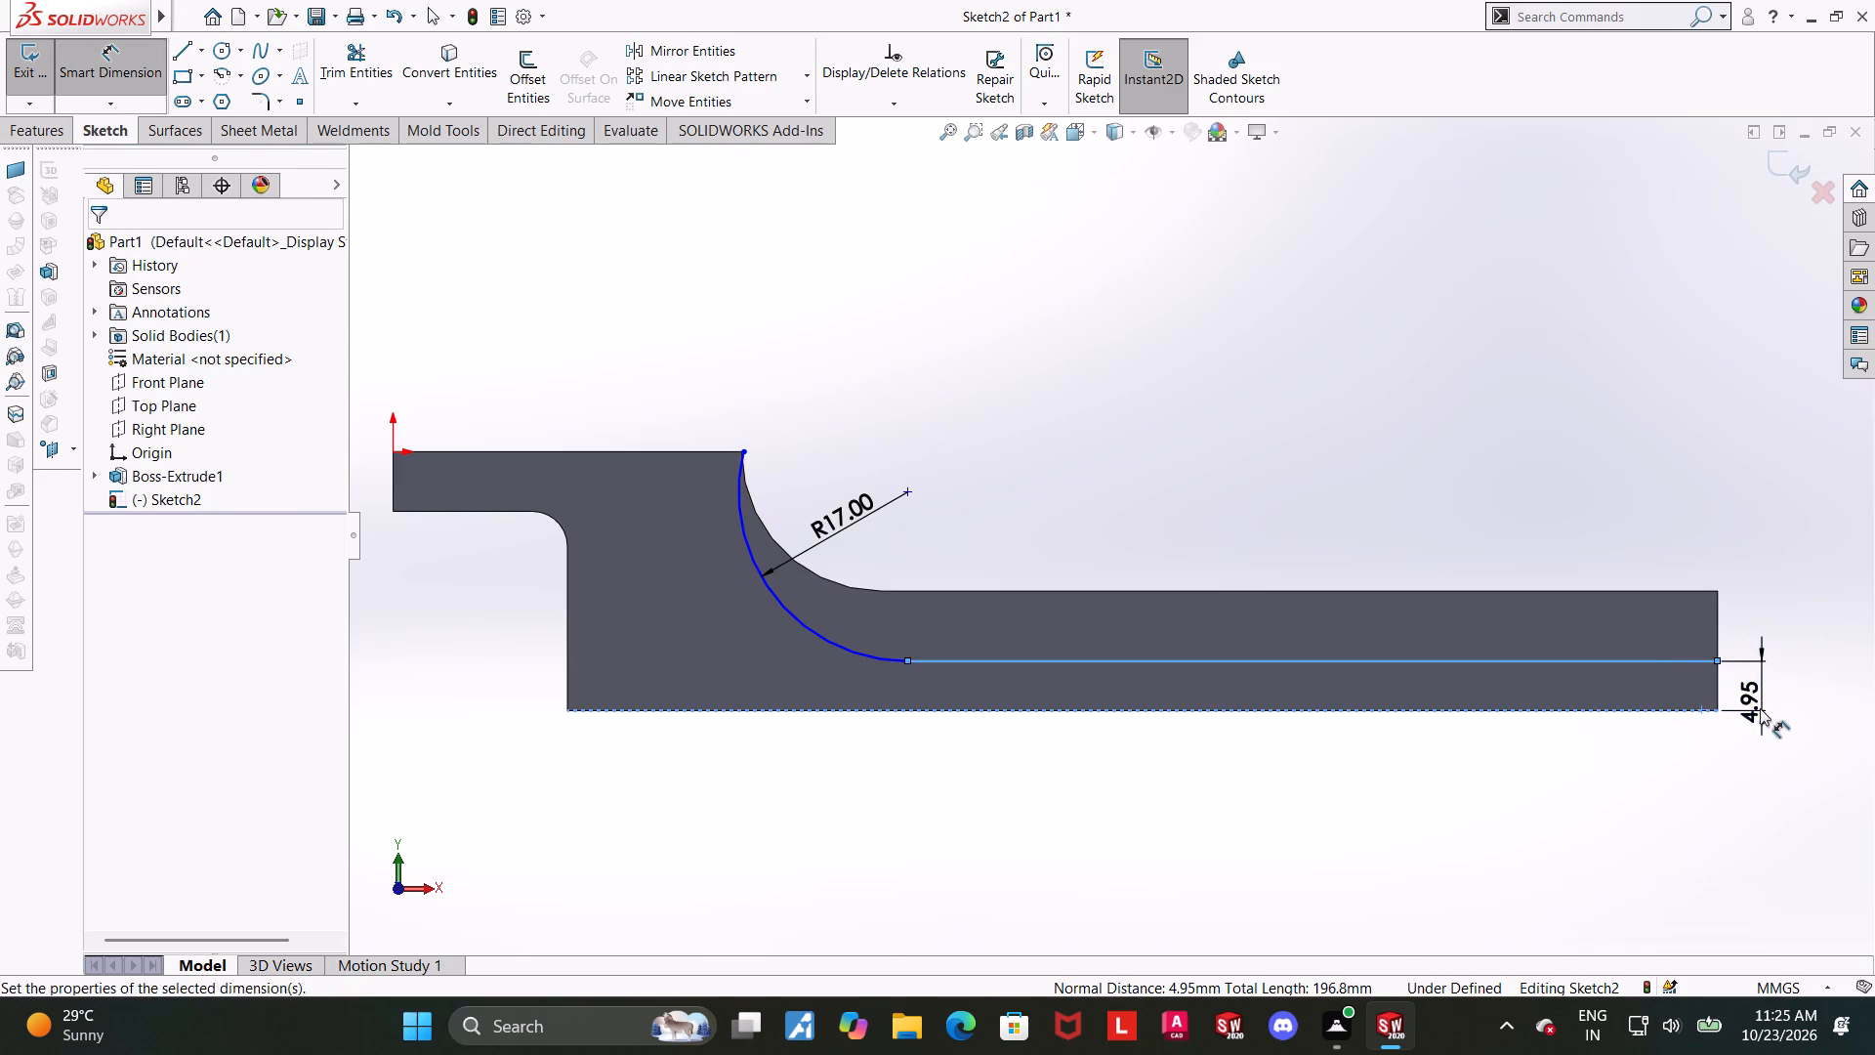
pyautogui.press('9')
pyautogui.press('Return')
pyautogui.press('Escape')
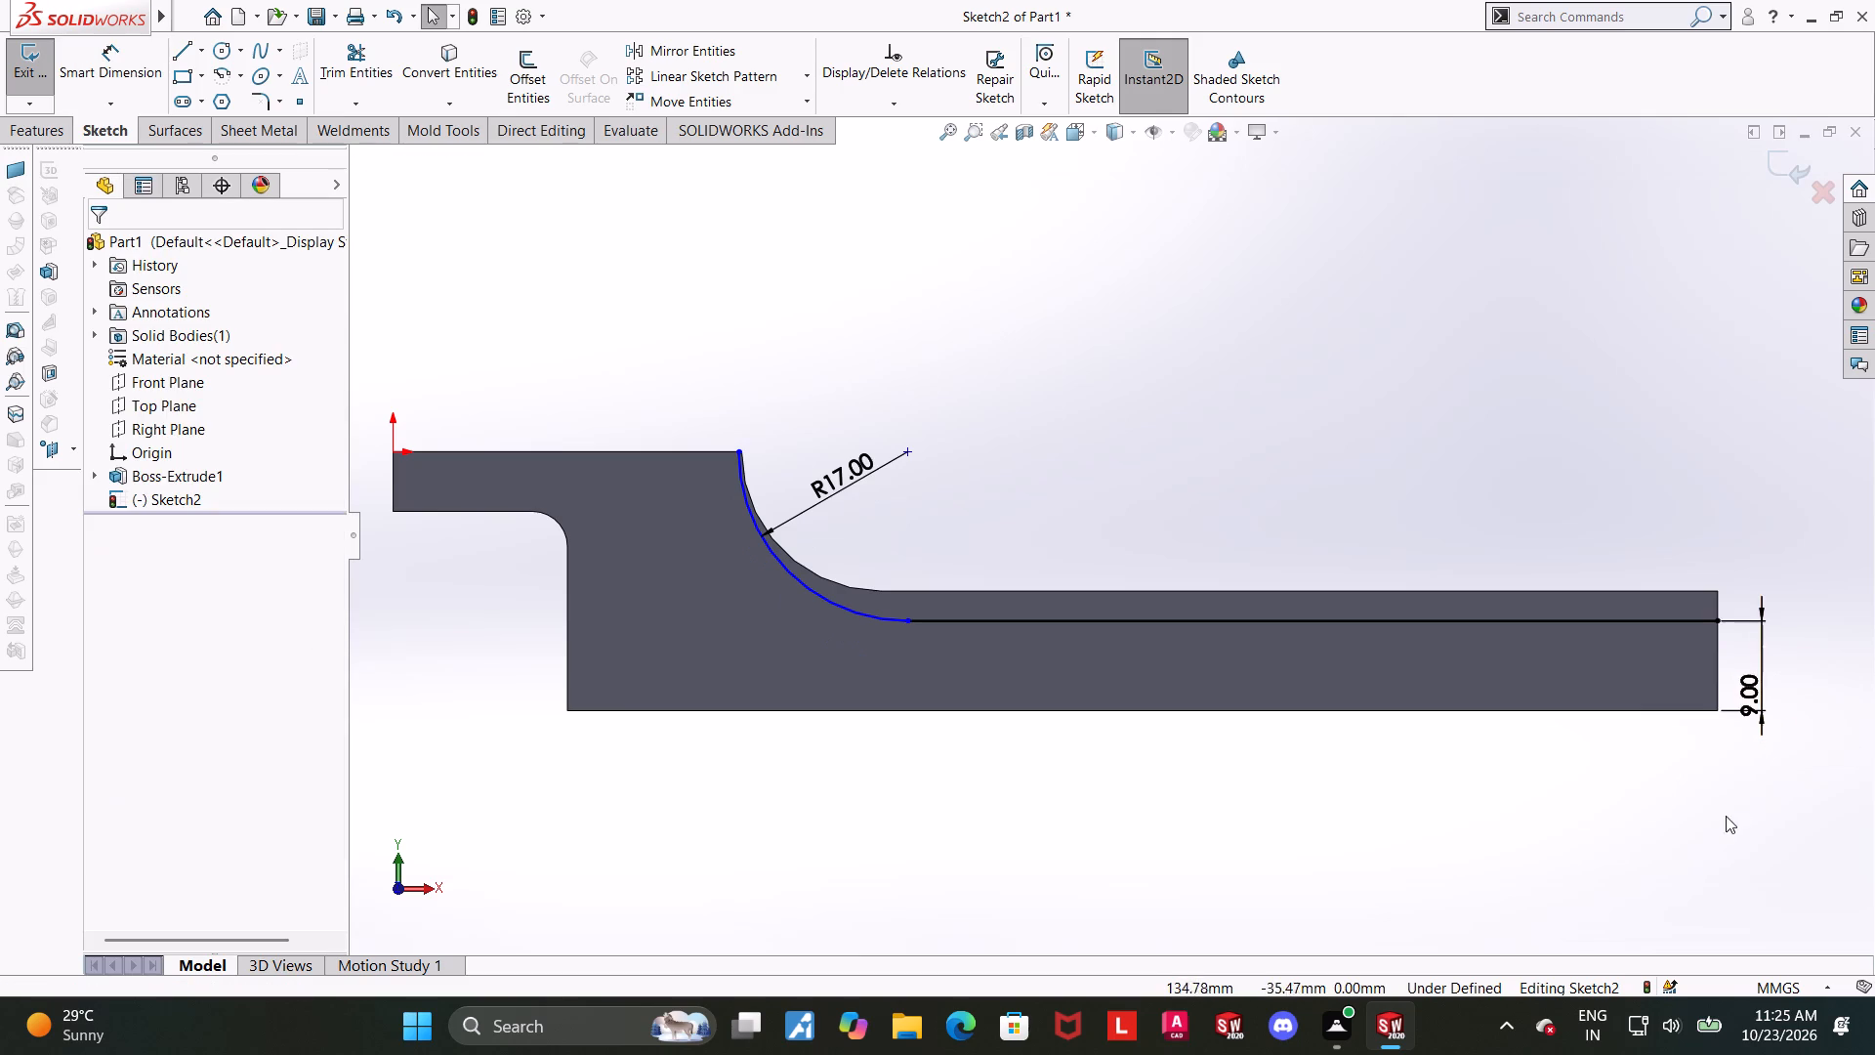
pyautogui.click(1490, 791)
# Examine the arc's upper endpoint where it meets the top edge near the solid's corner.
pyautogui.scroll(3, 1360, 706)
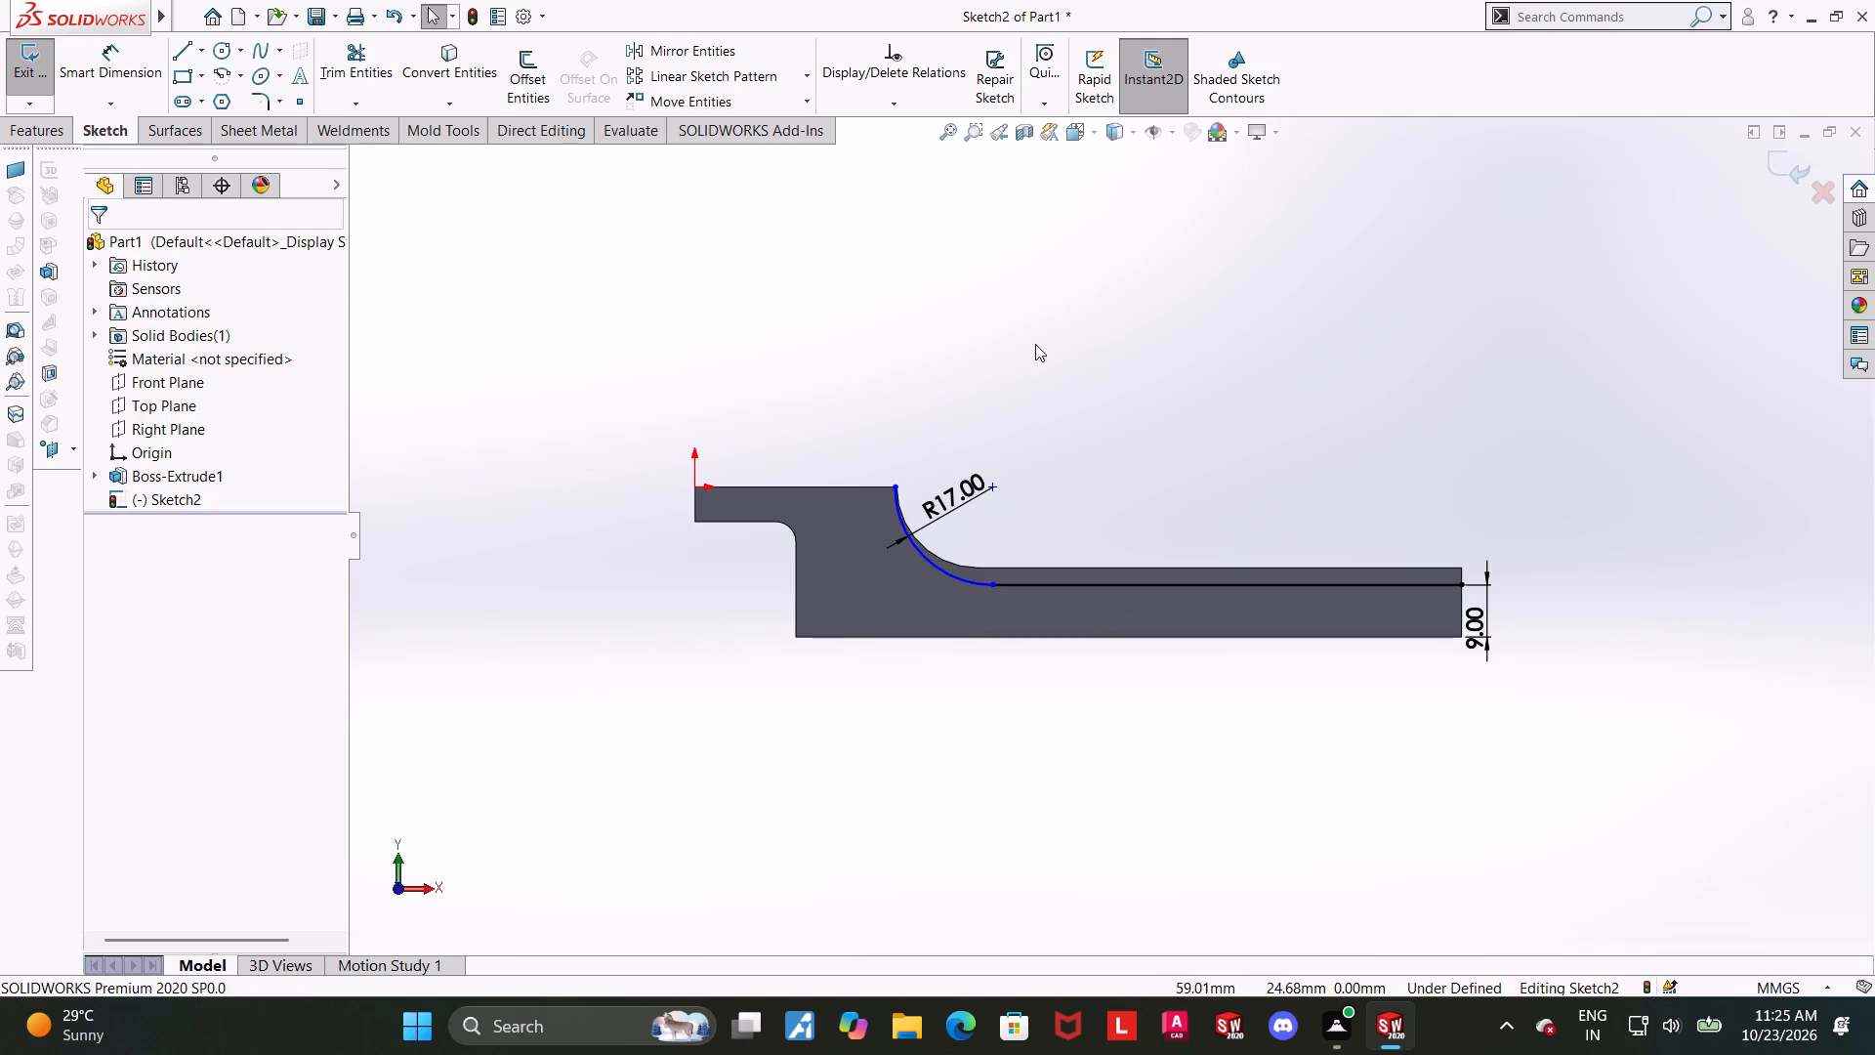
pyautogui.click(1017, 411)
pyautogui.scroll(-5, 919, 554)
pyautogui.scroll(-4, 975, 398)
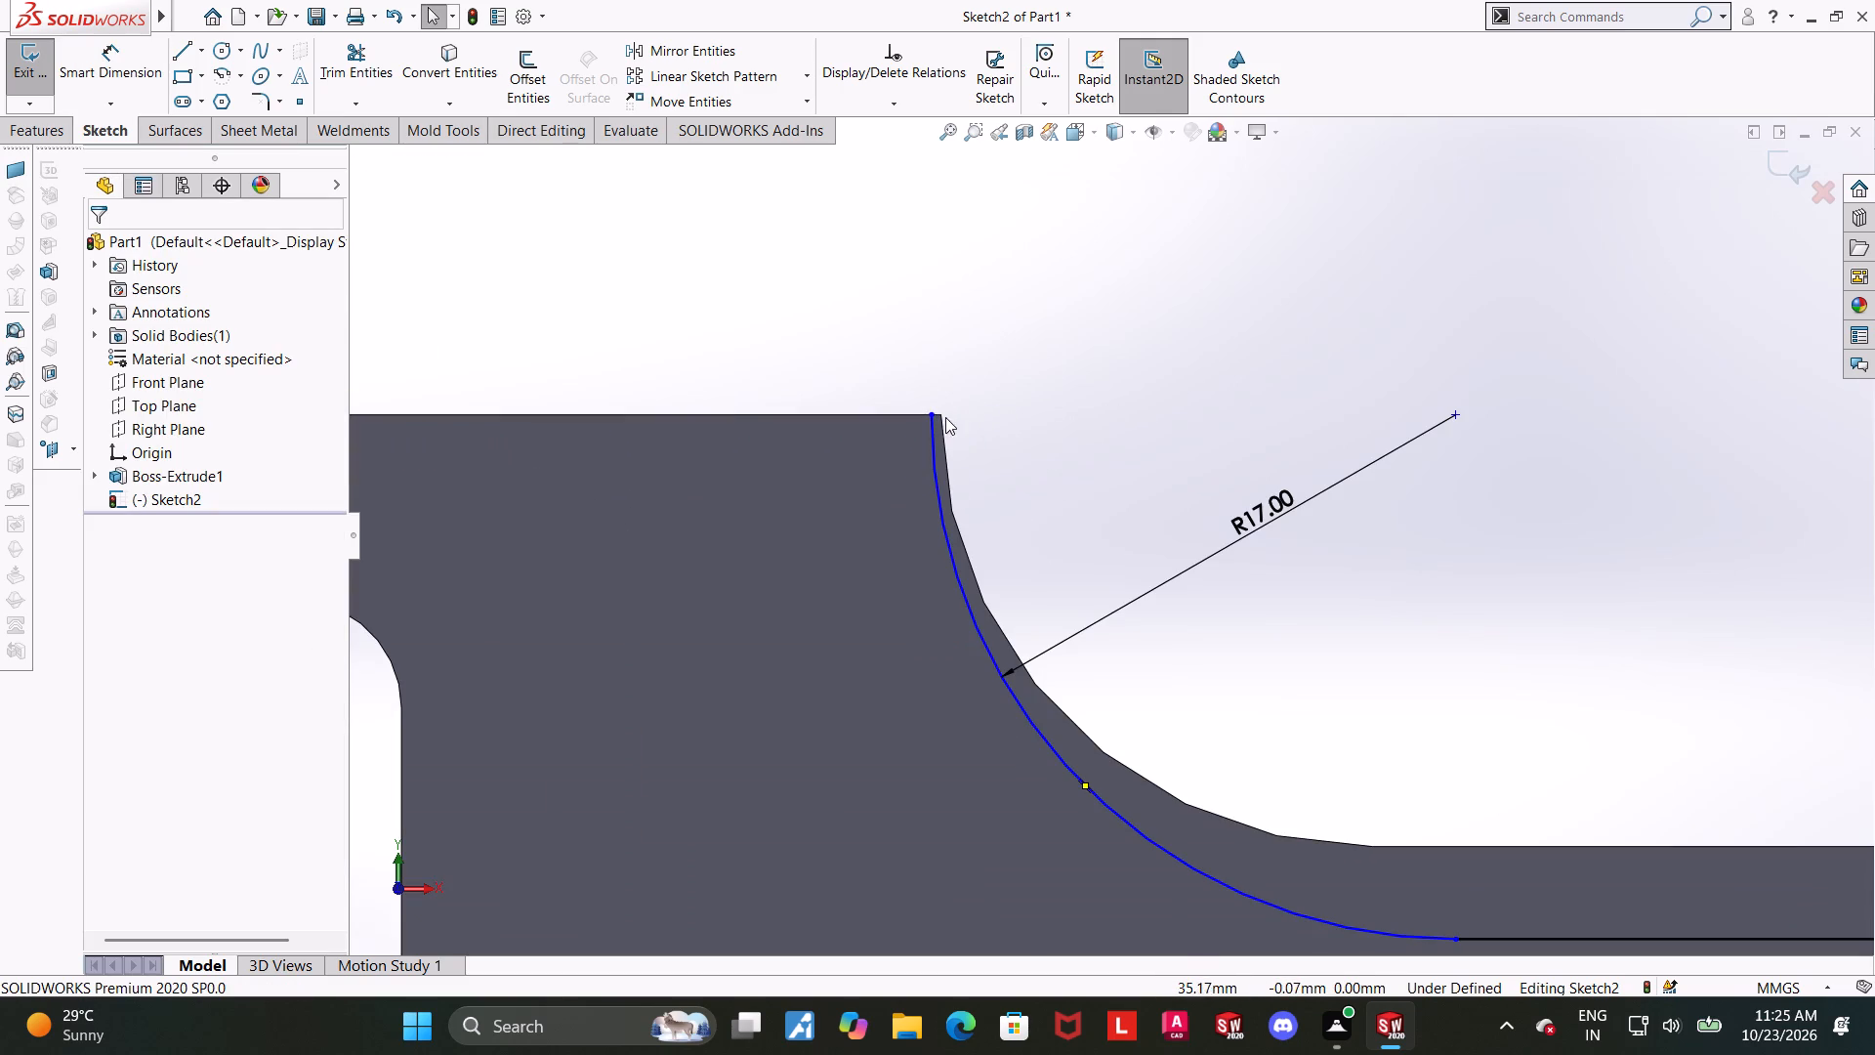
pyautogui.click(942, 417)
pyautogui.keyDown('ctrl'); pyautogui.click(937, 417); pyautogui.keyUp('ctrl')
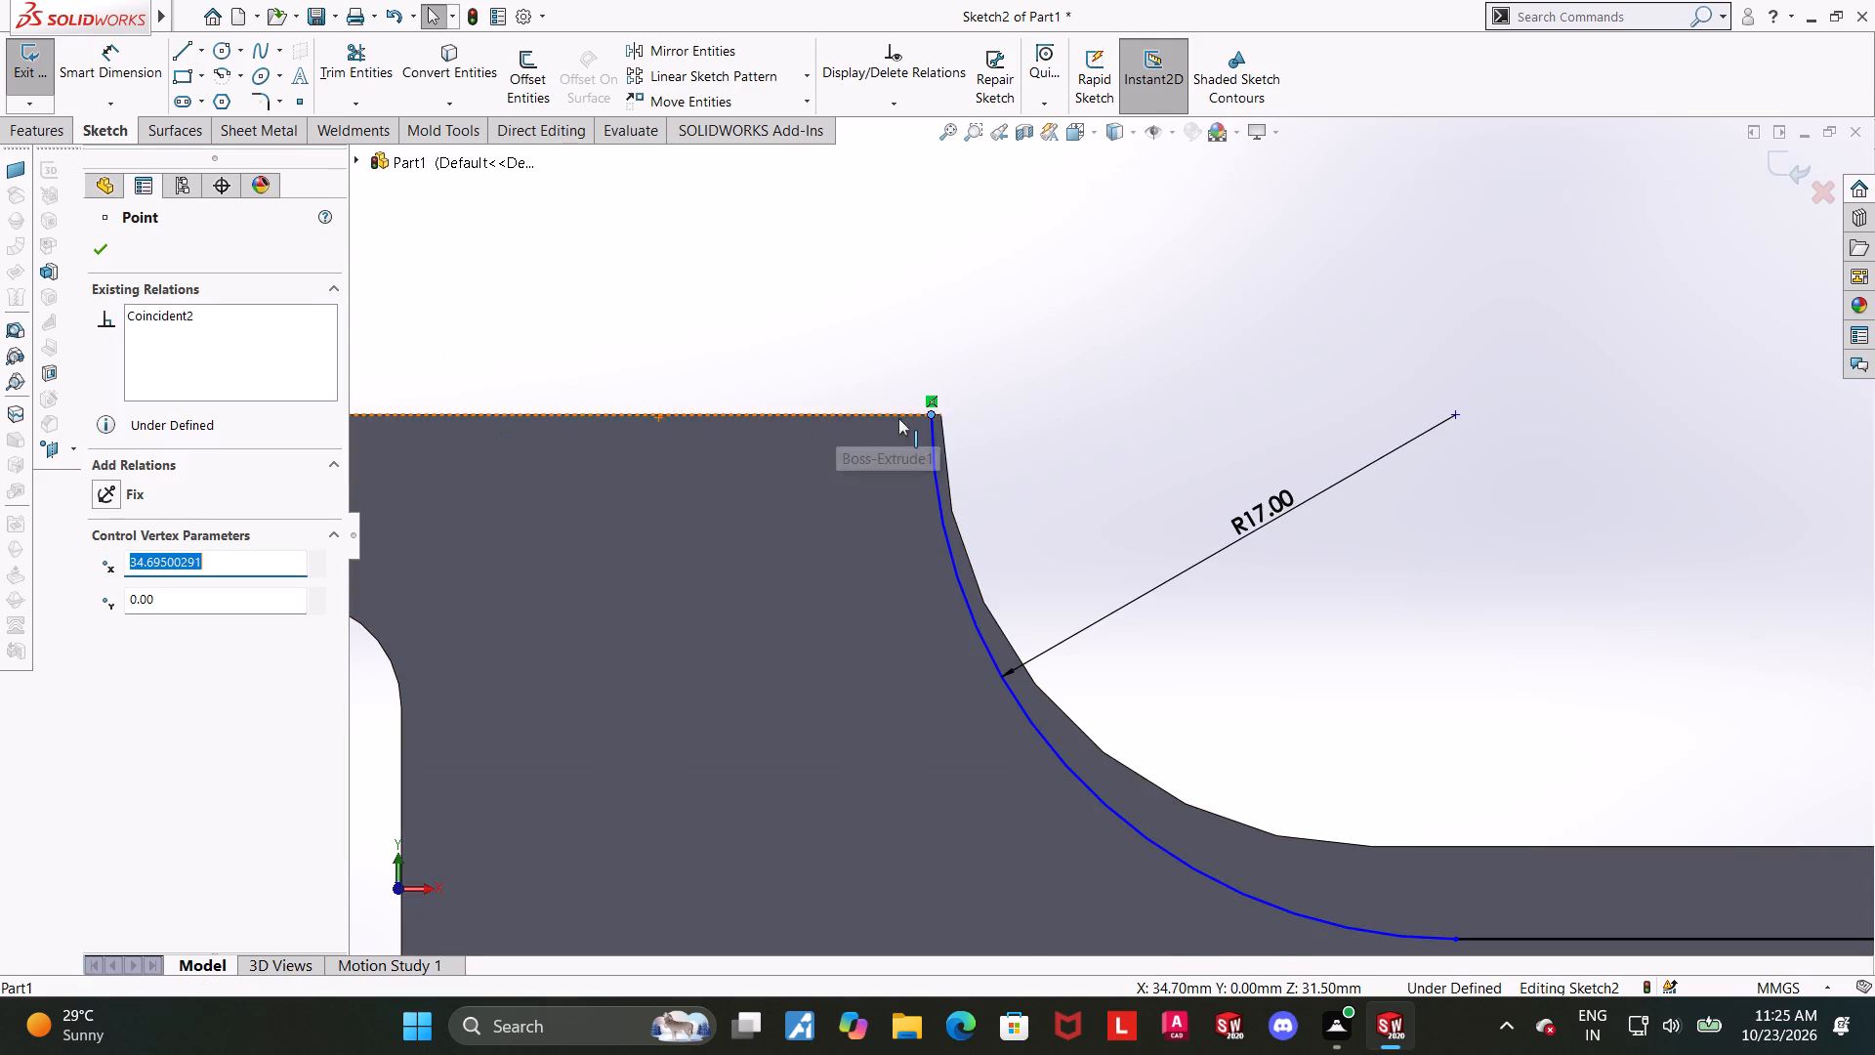
pyautogui.click(1037, 414)
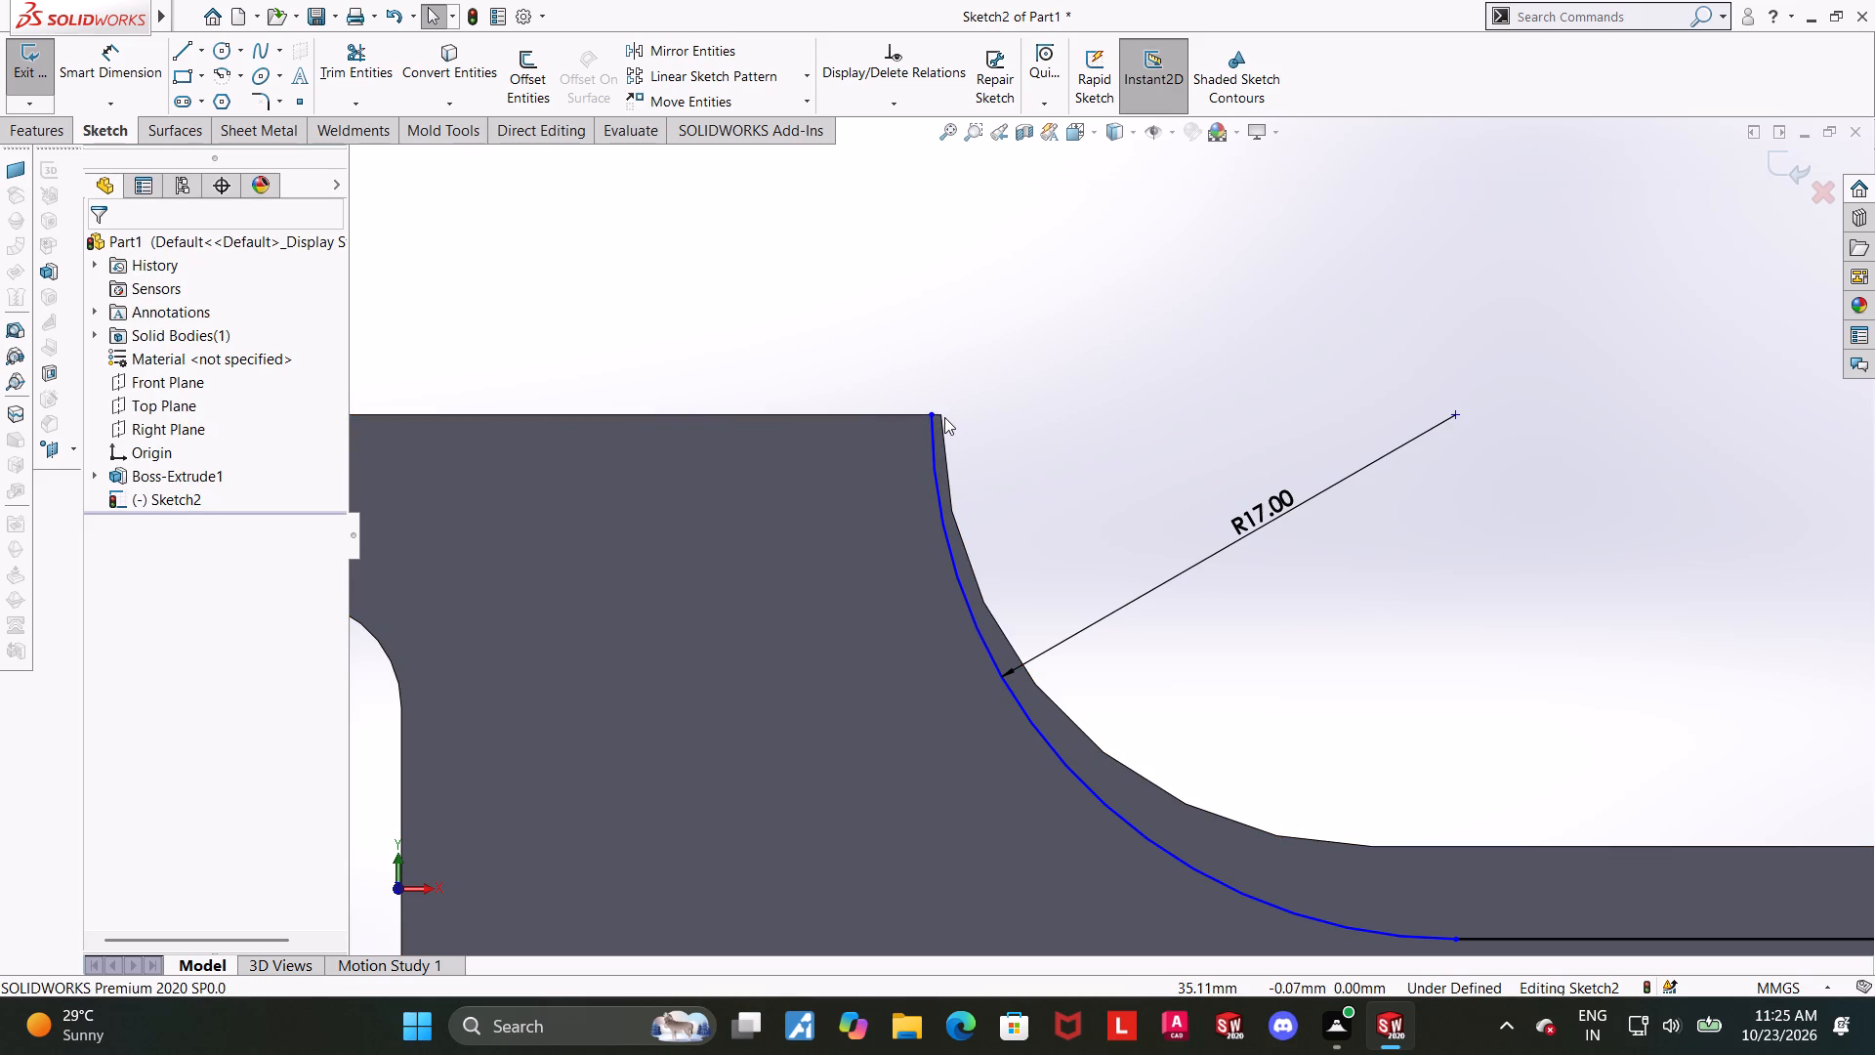
pyautogui.scroll(2, 940, 415)
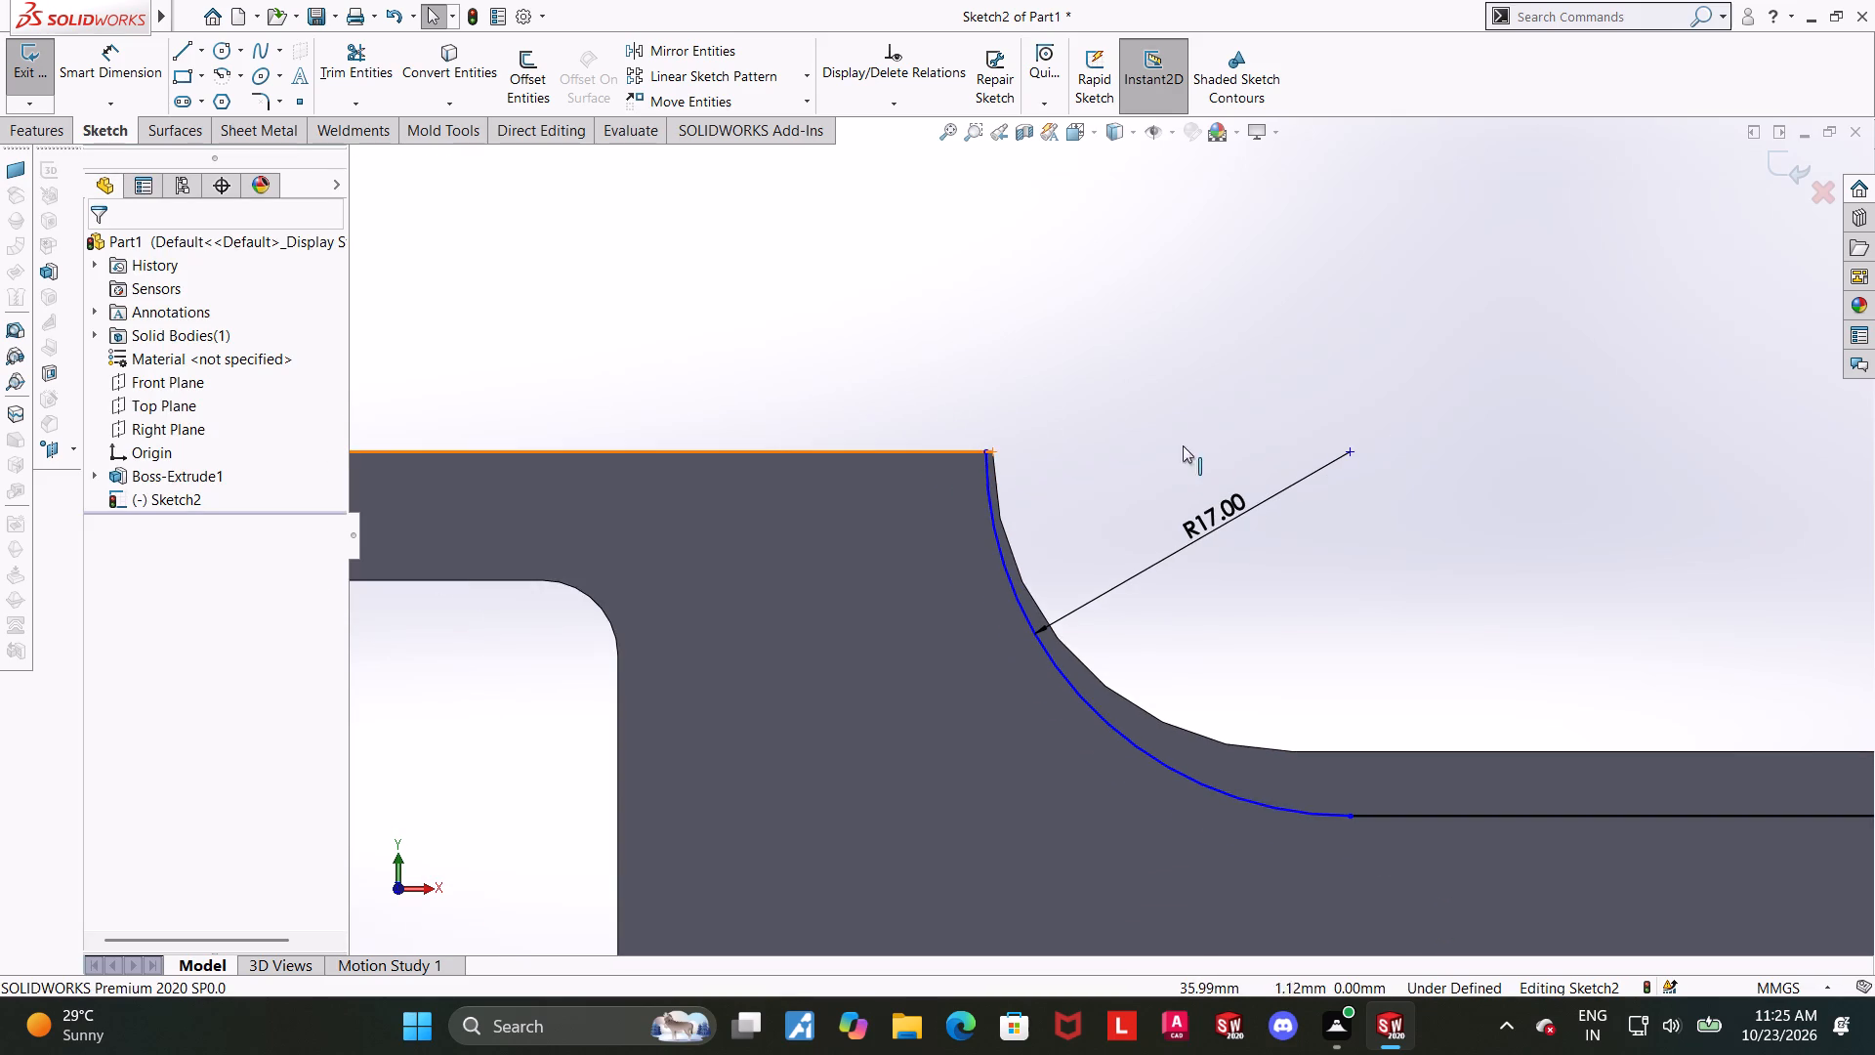
pyautogui.scroll(2, 1058, 439)
pyautogui.press('Escape')
# Dimension the horizontal distance from the origin to the sketched arc's upper endpoint as 35 mm.
pyautogui.click(107, 62)
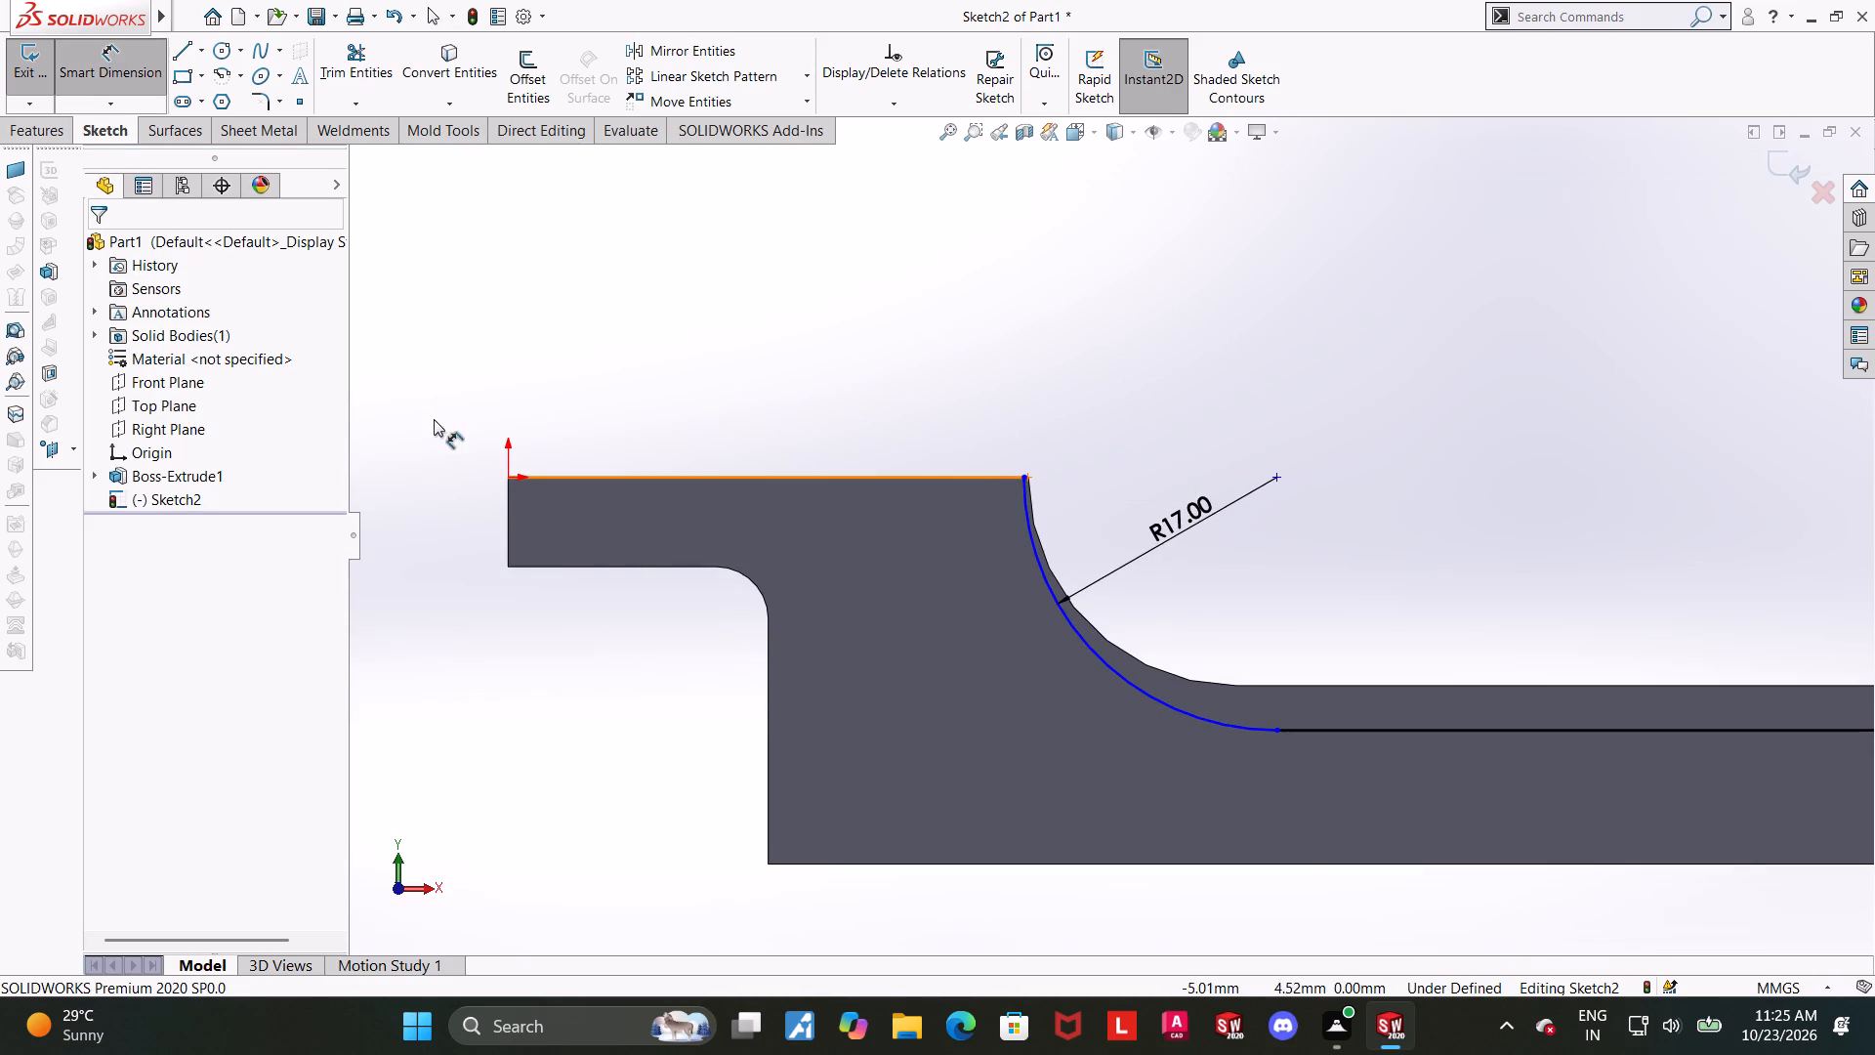
pyautogui.click(504, 482)
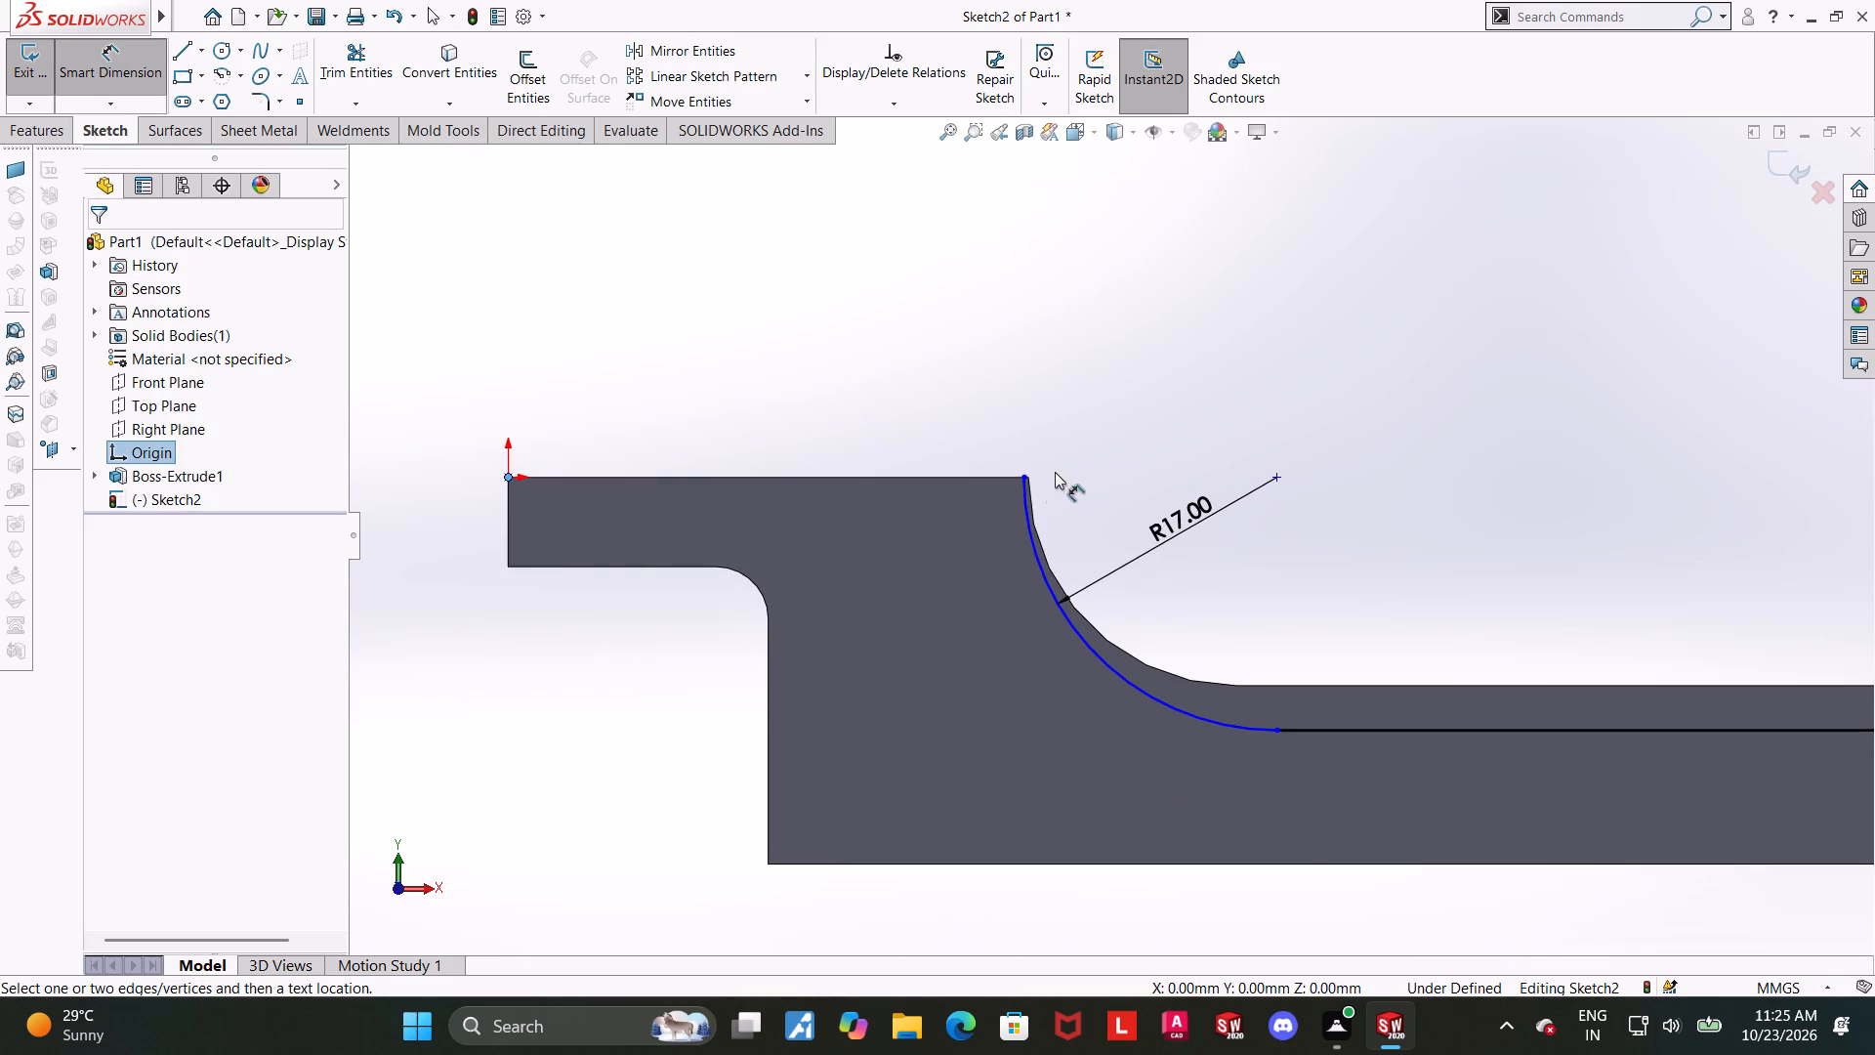
pyautogui.click(1021, 482)
pyautogui.click(914, 333)
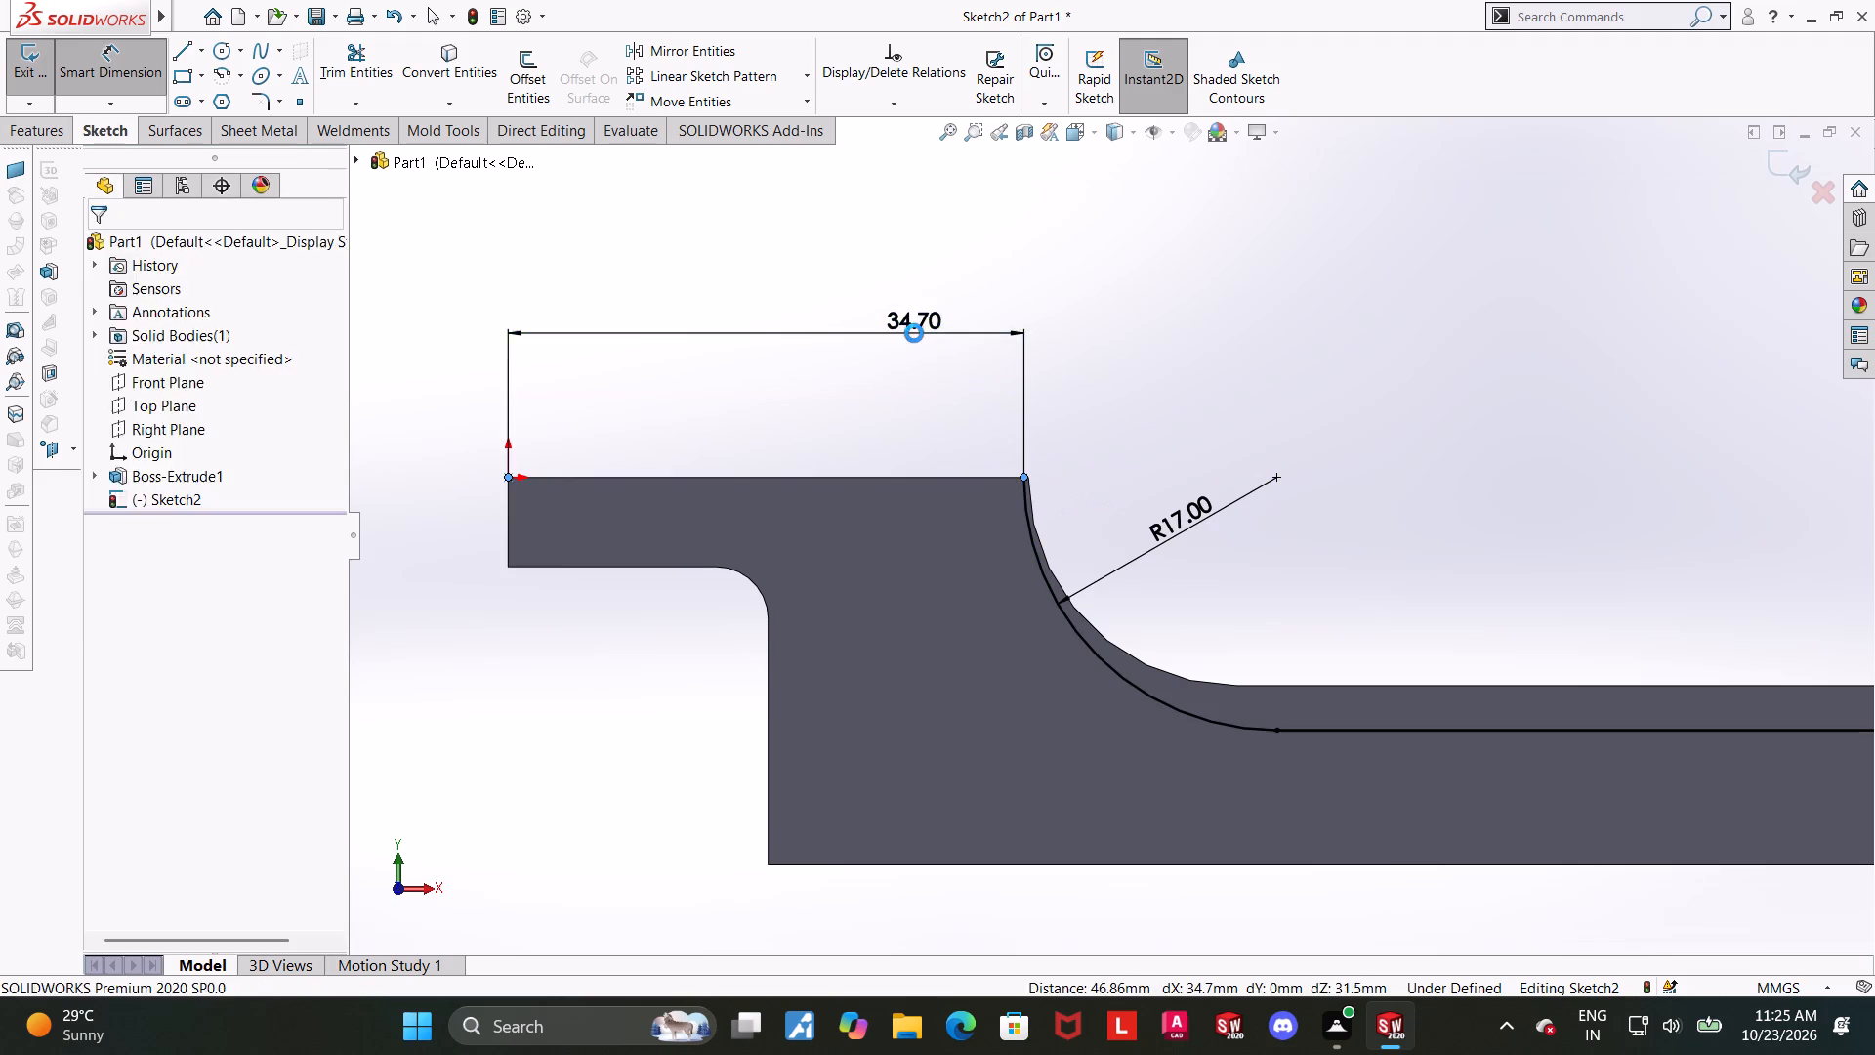
pyautogui.write('35')
pyautogui.press('Return')
pyautogui.press('Escape')
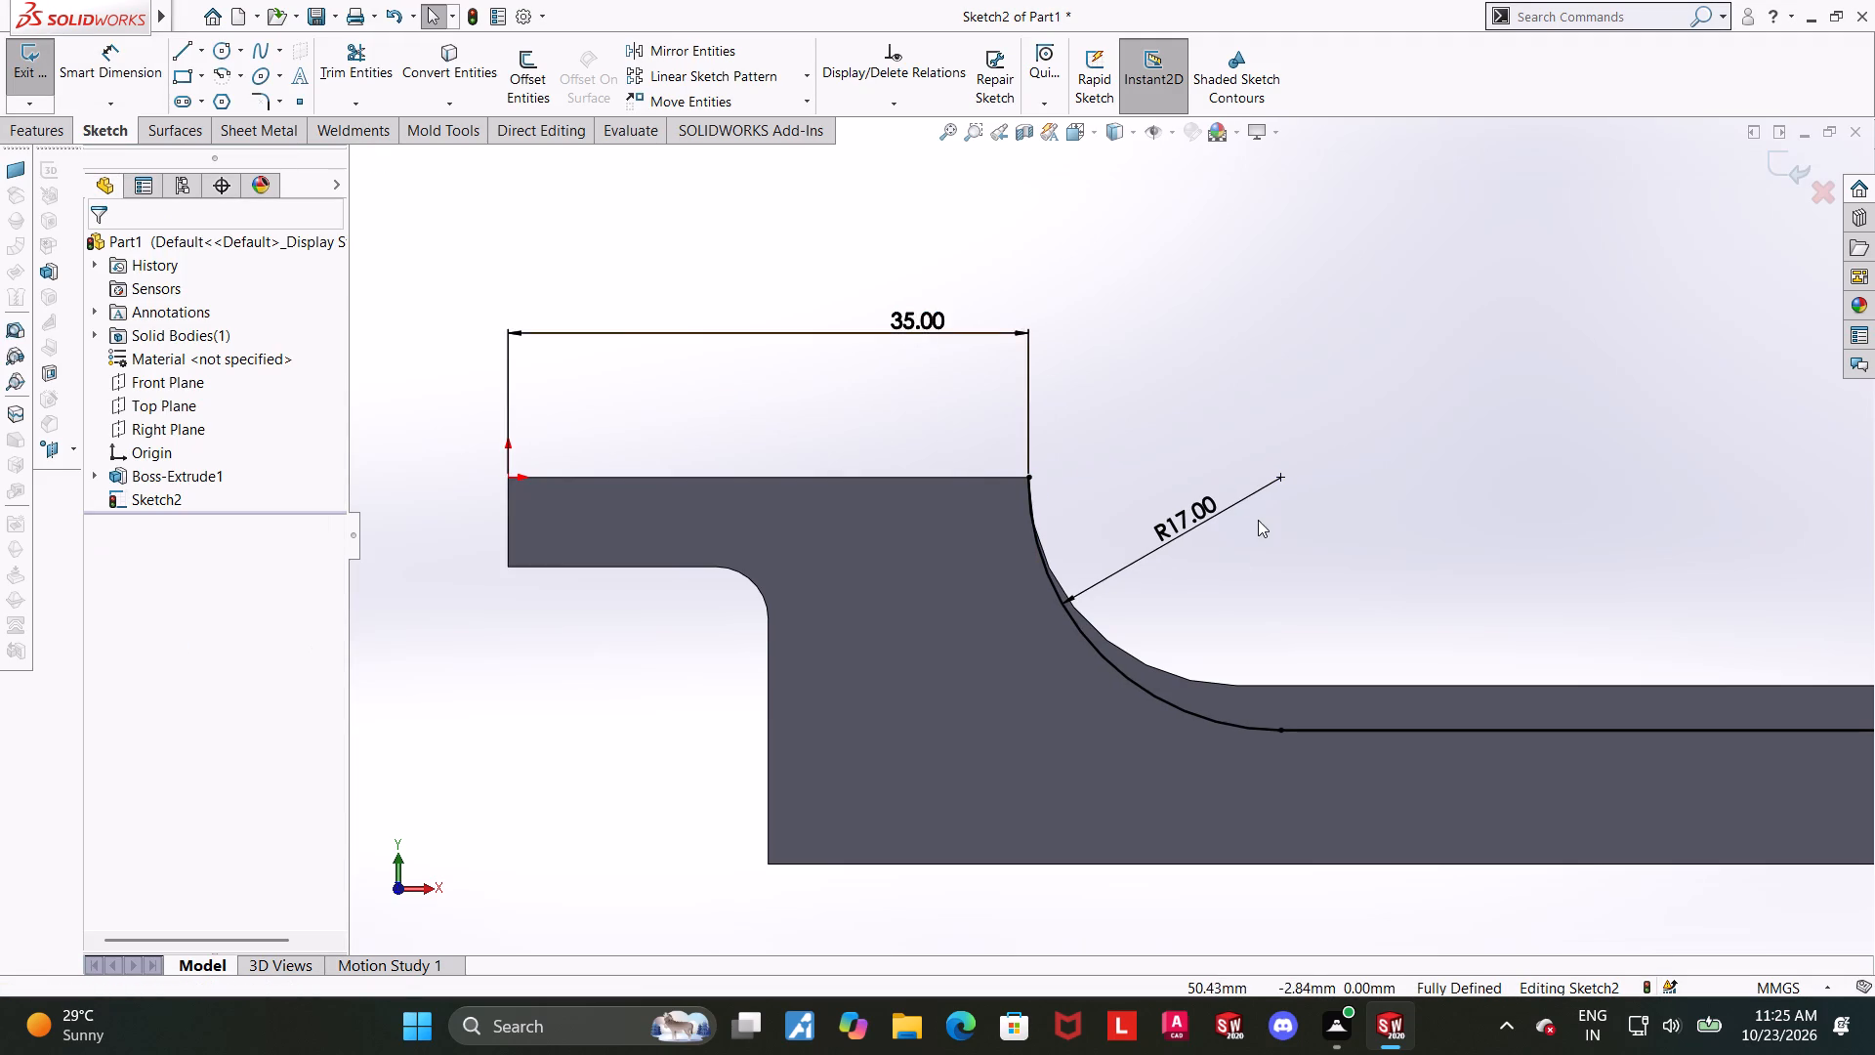
# Convert the solid's concave arc edge, the lower step's top edge and its end edge into sketch entities.
pyautogui.scroll(5, 1258, 520)
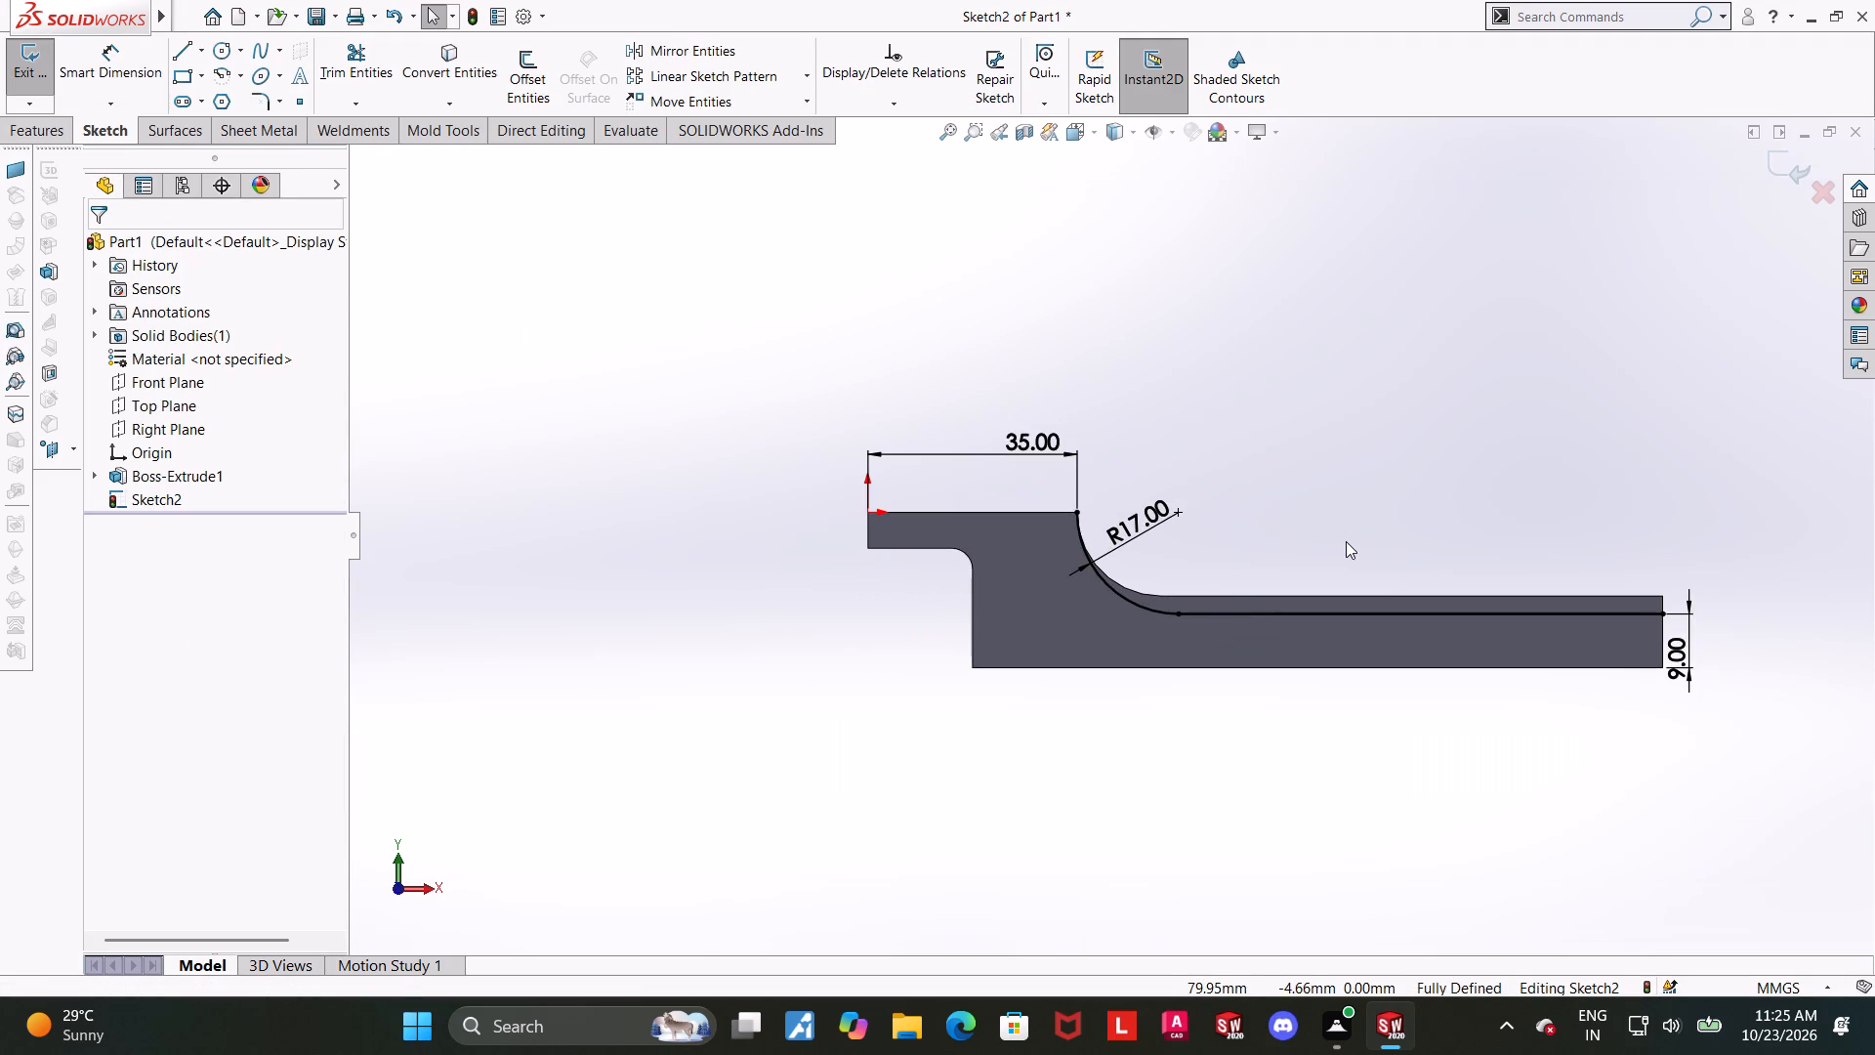
pyautogui.scroll(1, 1258, 548)
pyautogui.scroll(-1, 1377, 584)
pyautogui.scroll(-1, 1276, 609)
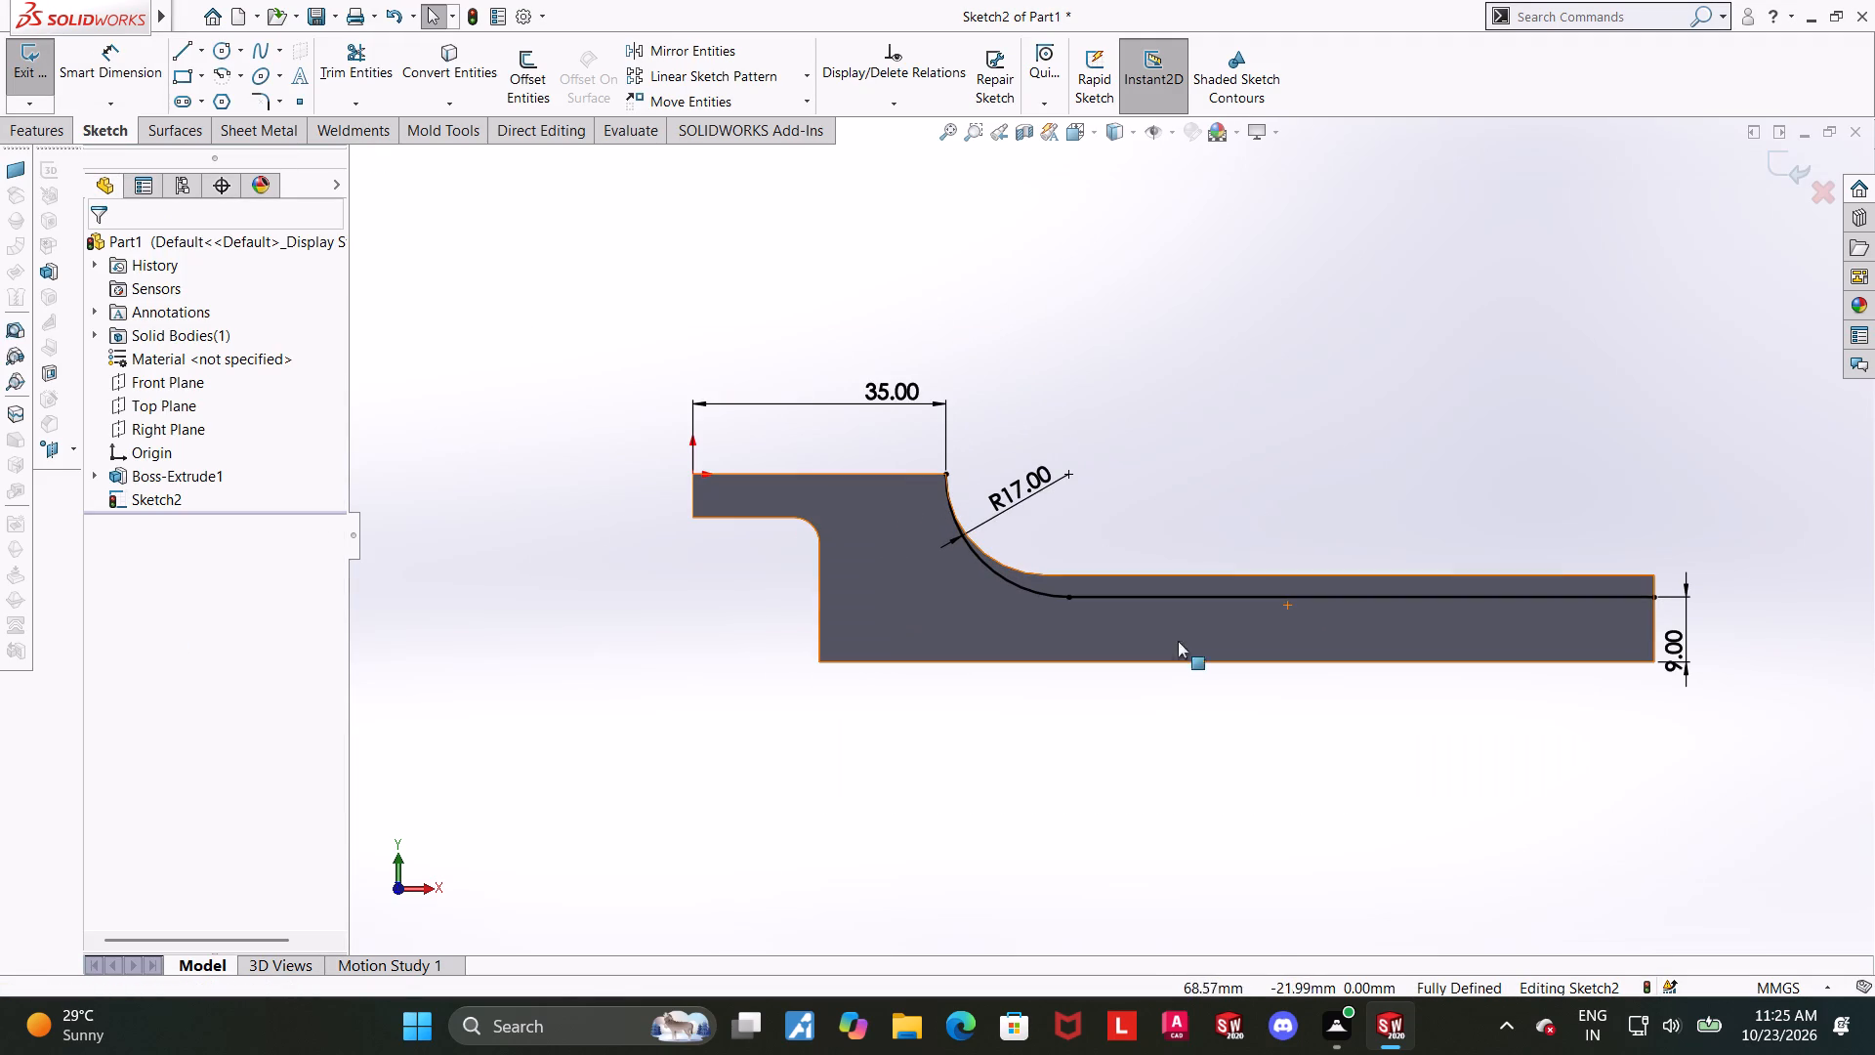
pyautogui.scroll(-4, 1062, 496)
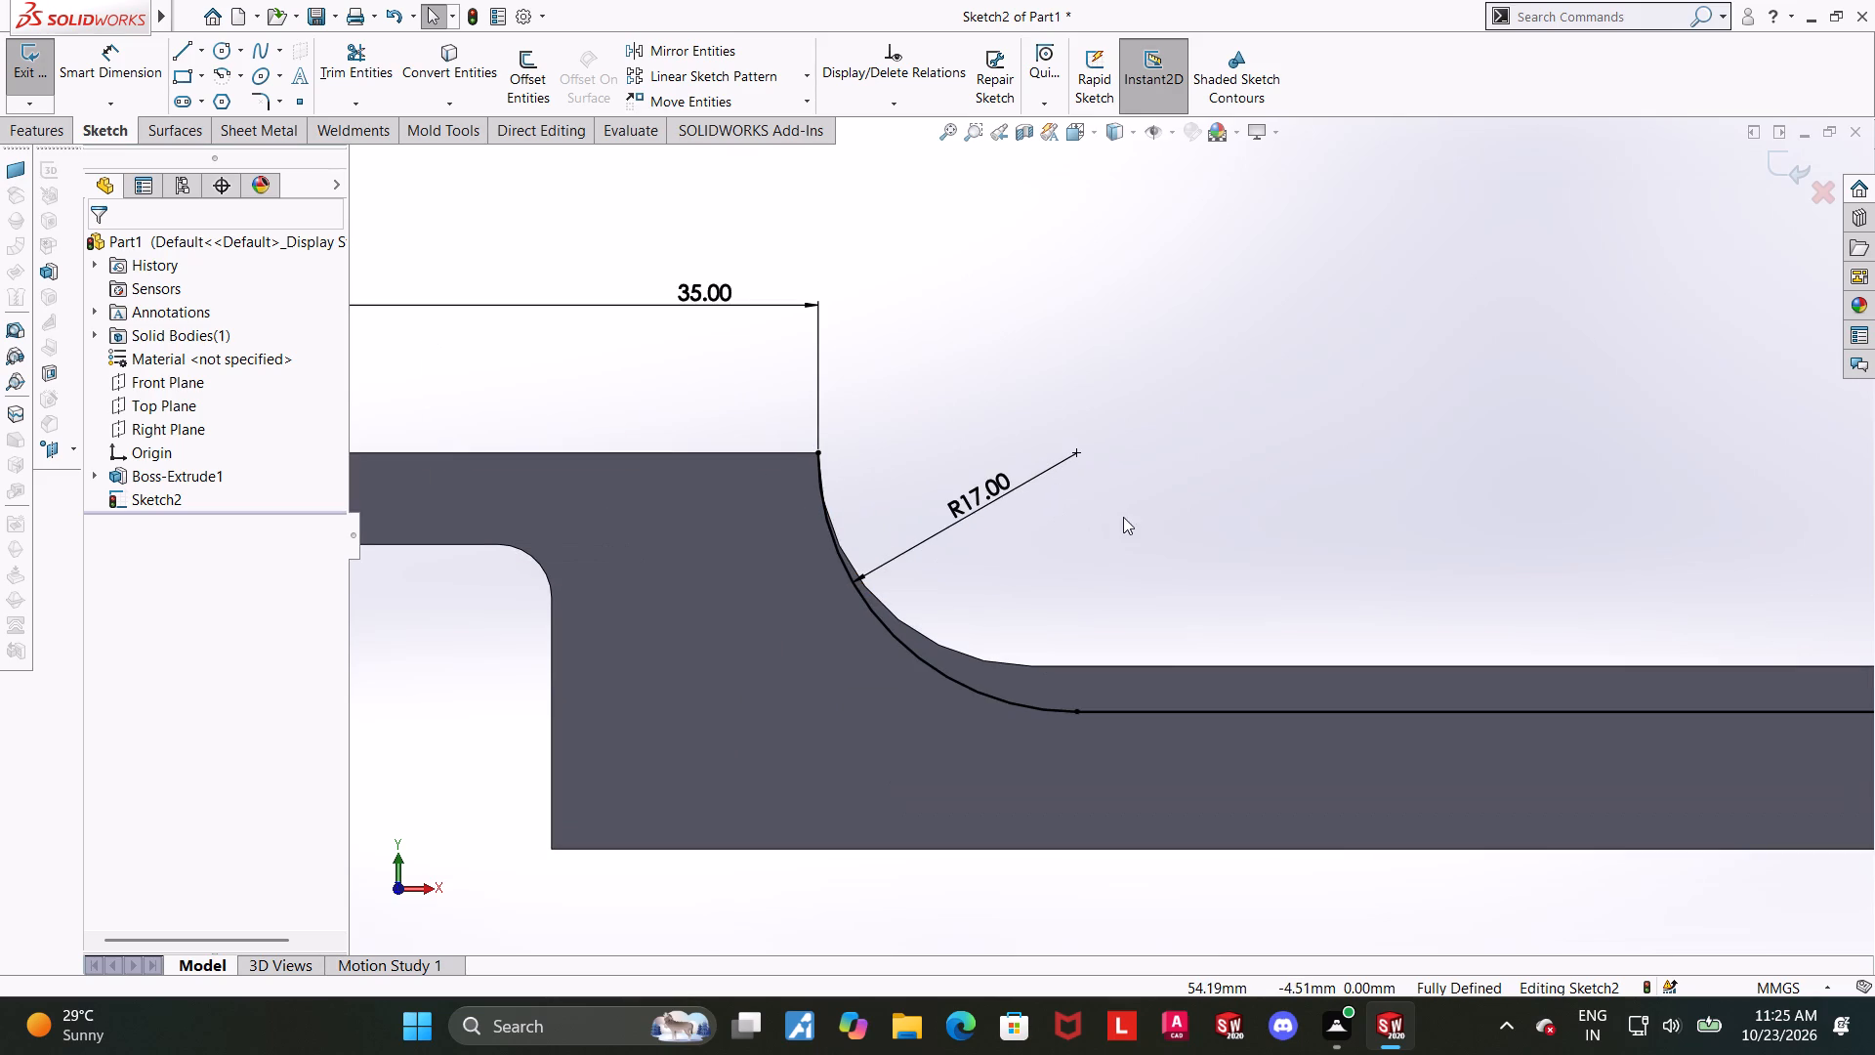
pyautogui.press('Escape')
pyautogui.click(430, 48)
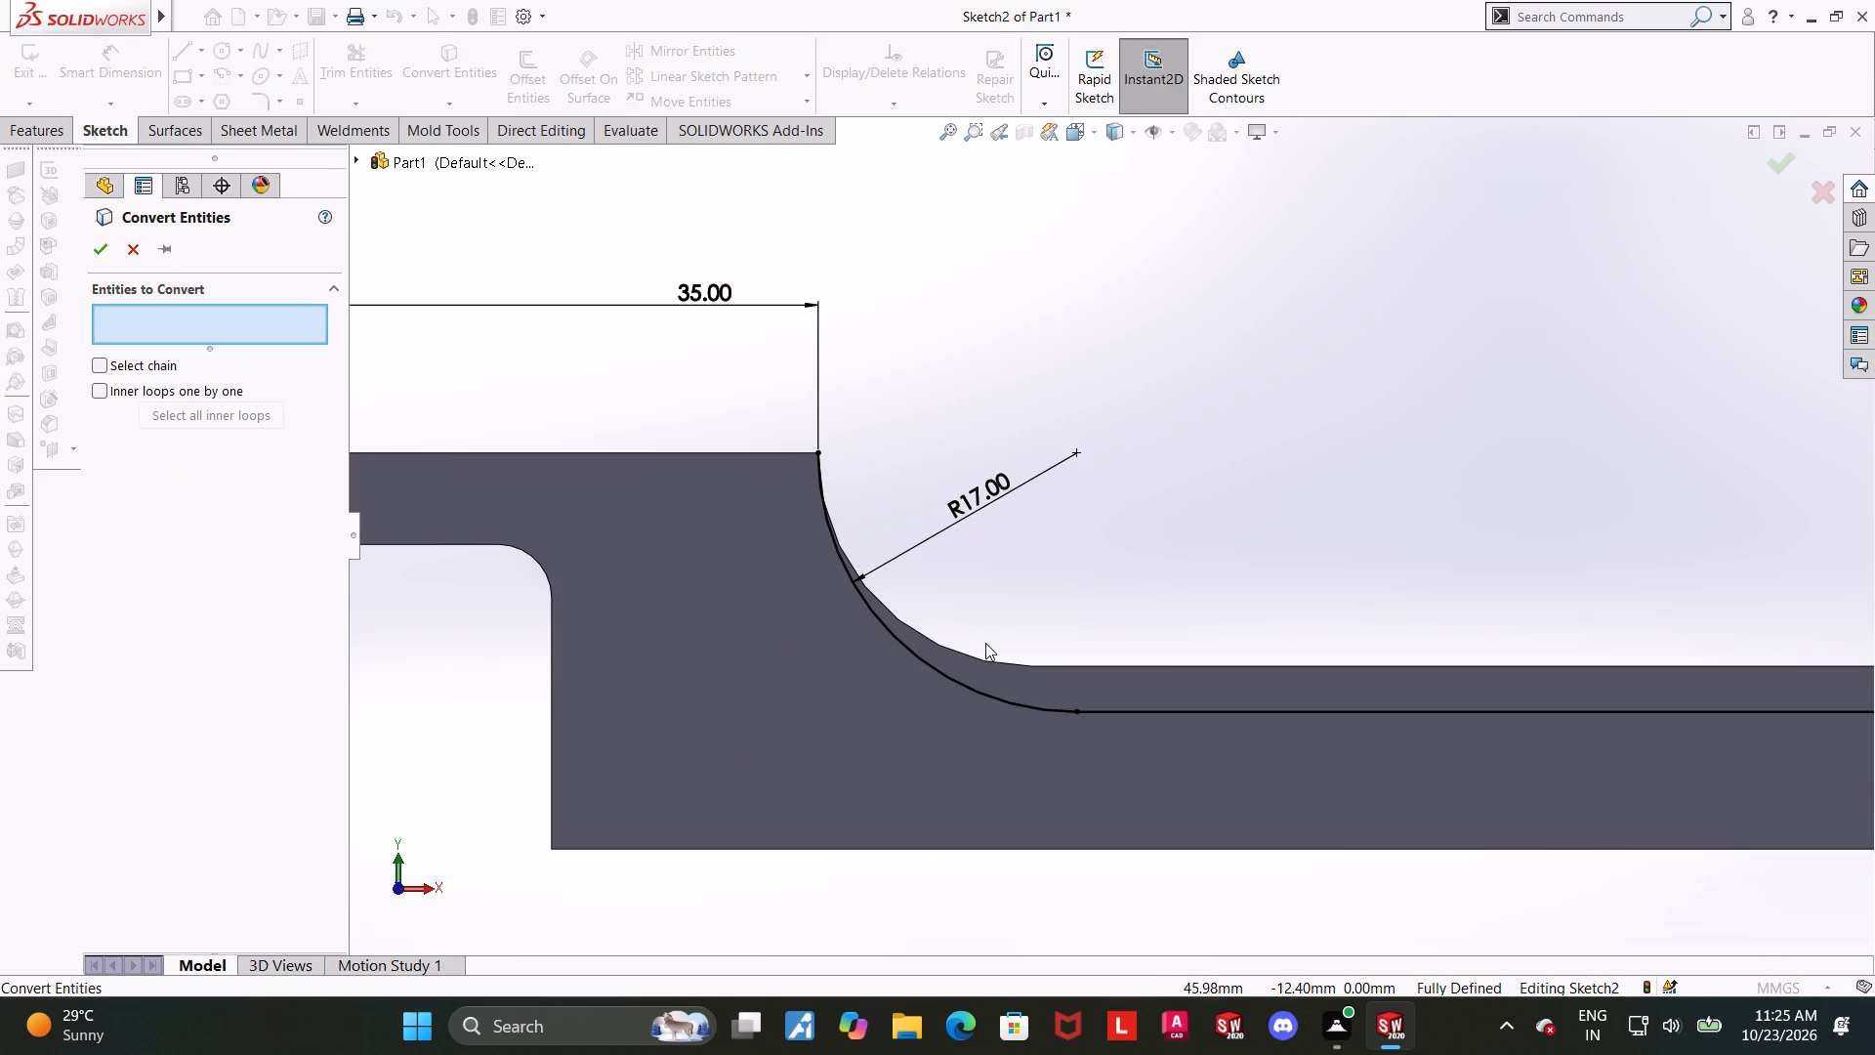
pyautogui.click(962, 654)
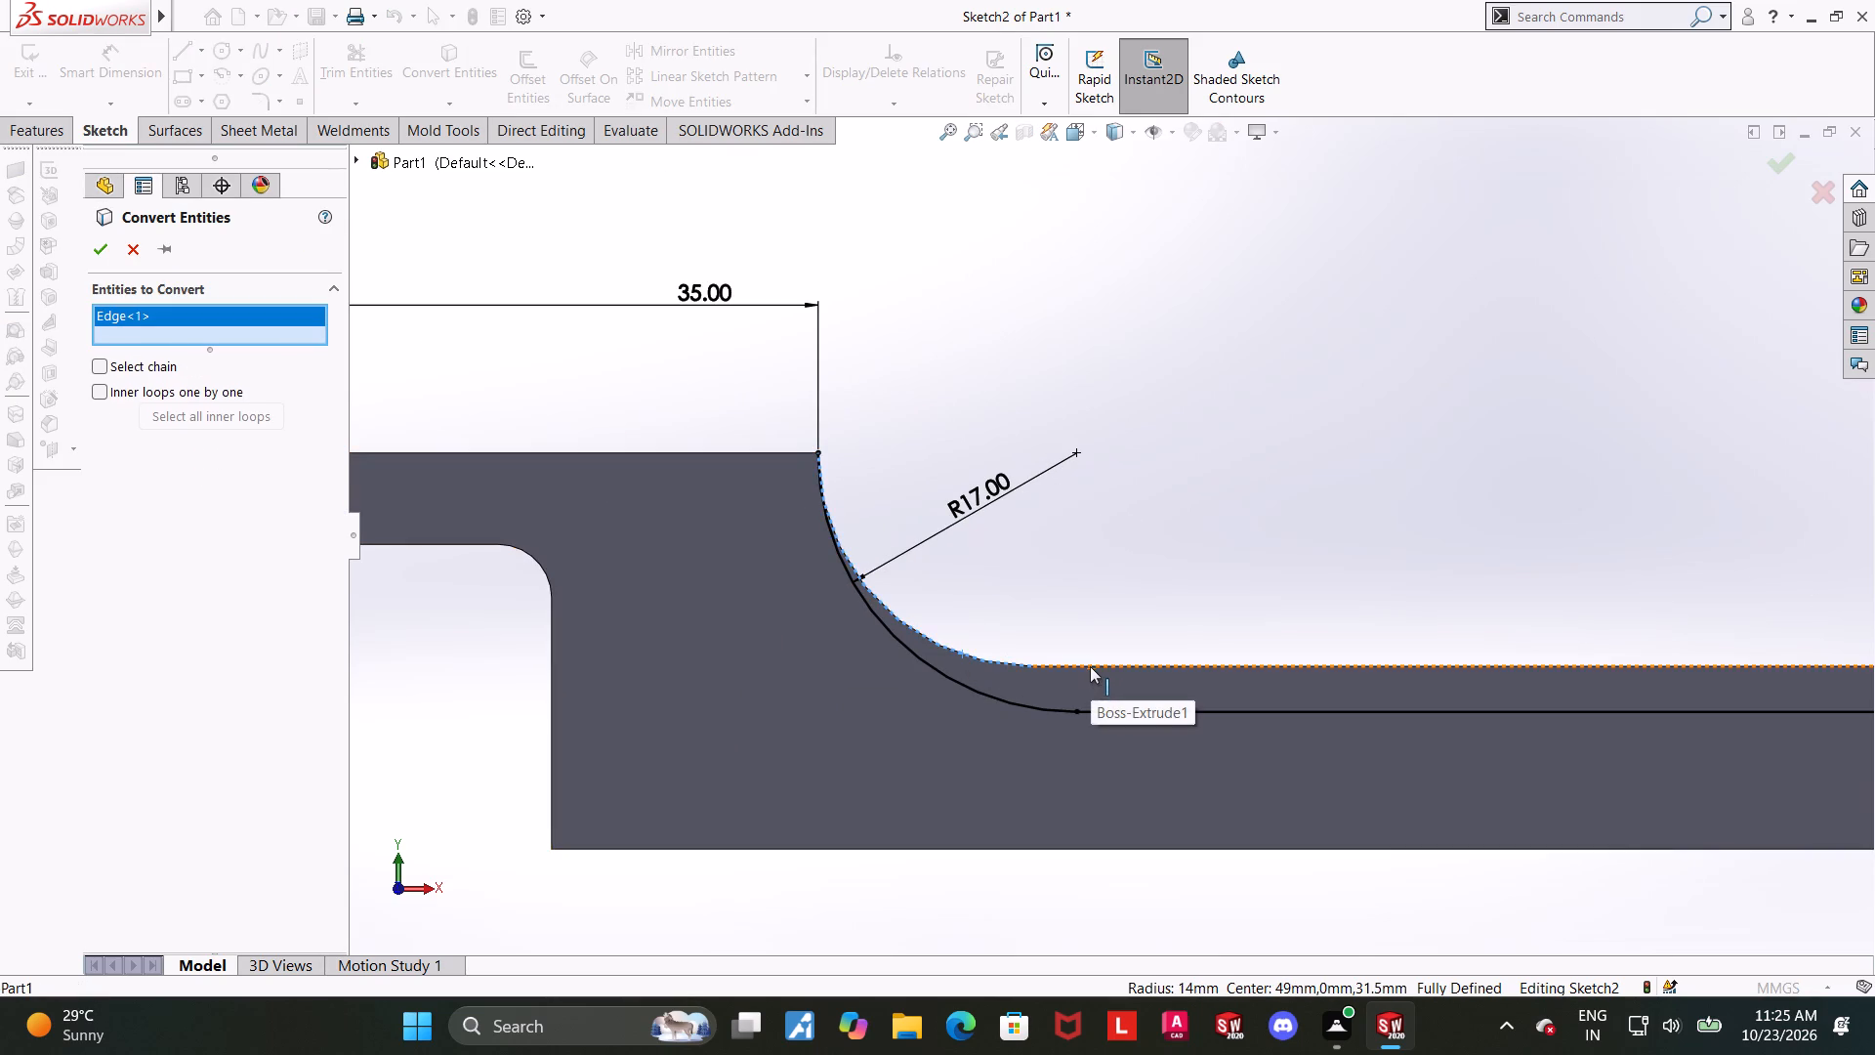
pyautogui.click(1090, 666)
pyautogui.scroll(5, 1090, 665)
pyautogui.scroll(-3, 1556, 593)
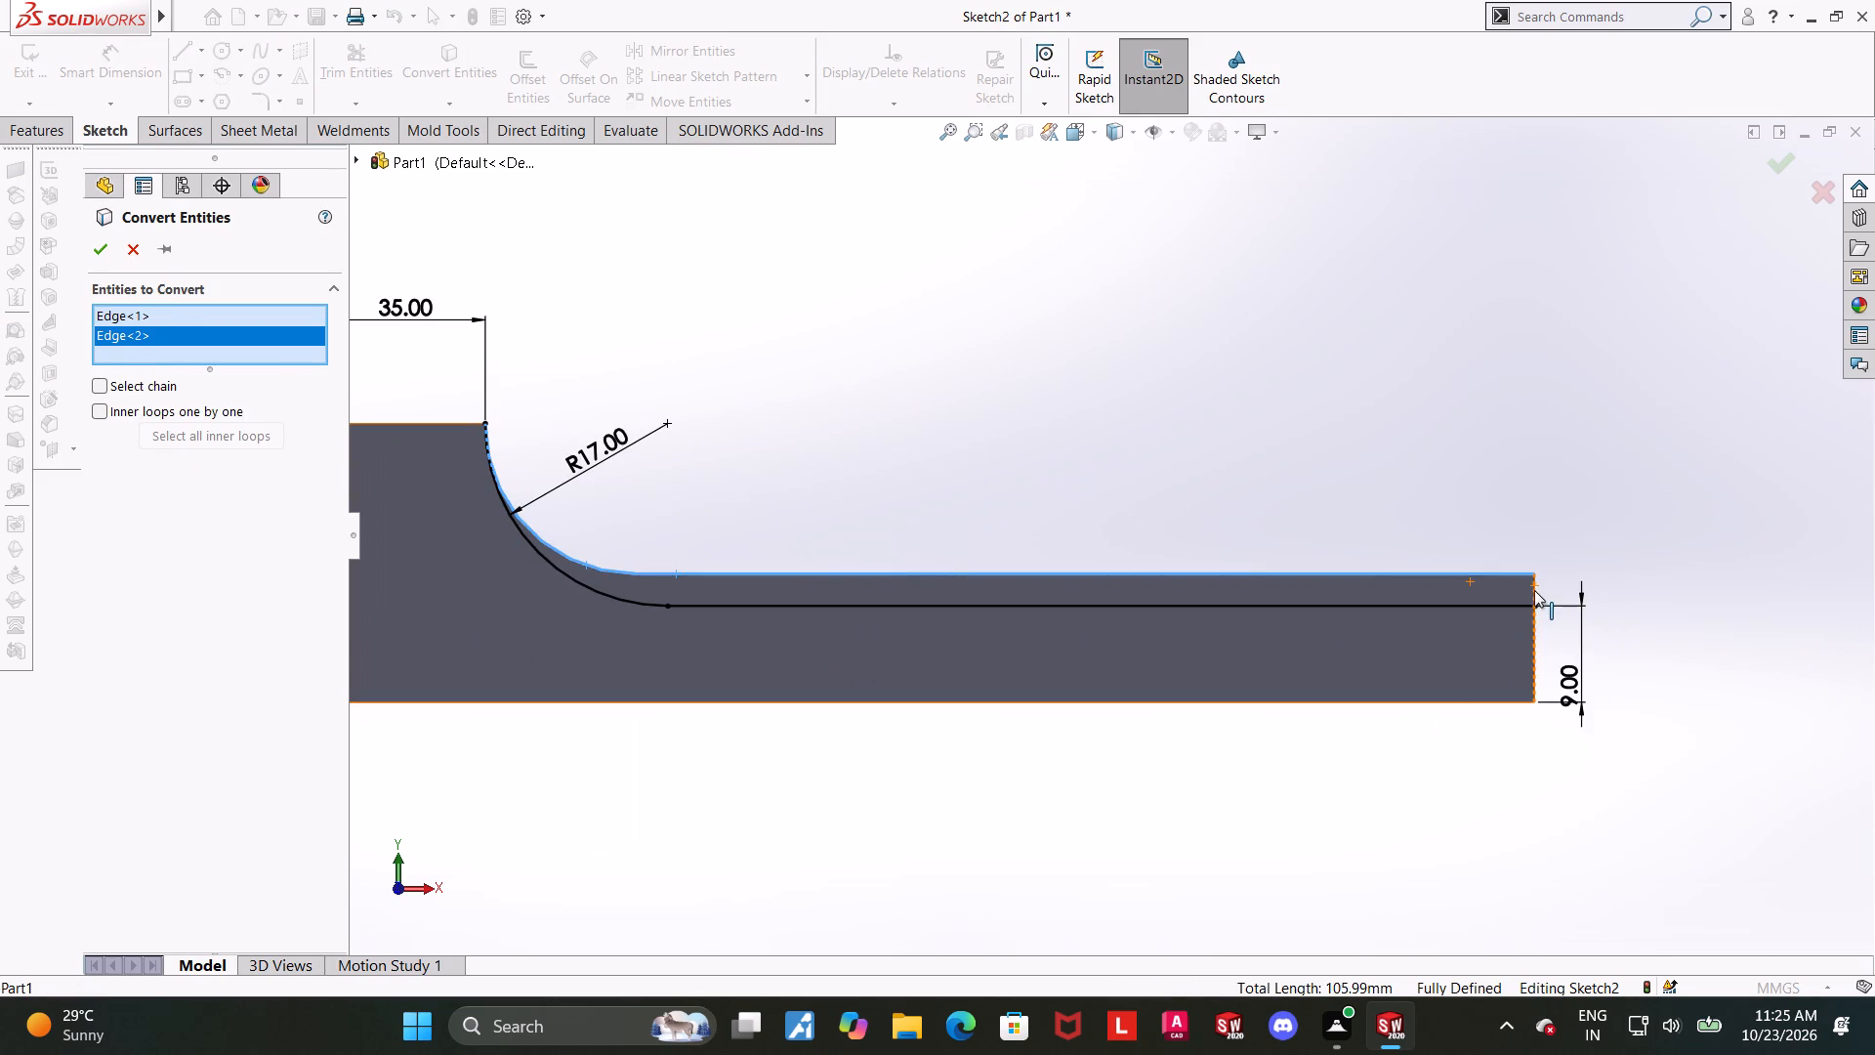
pyautogui.click(1534, 591)
pyautogui.click(89, 255)
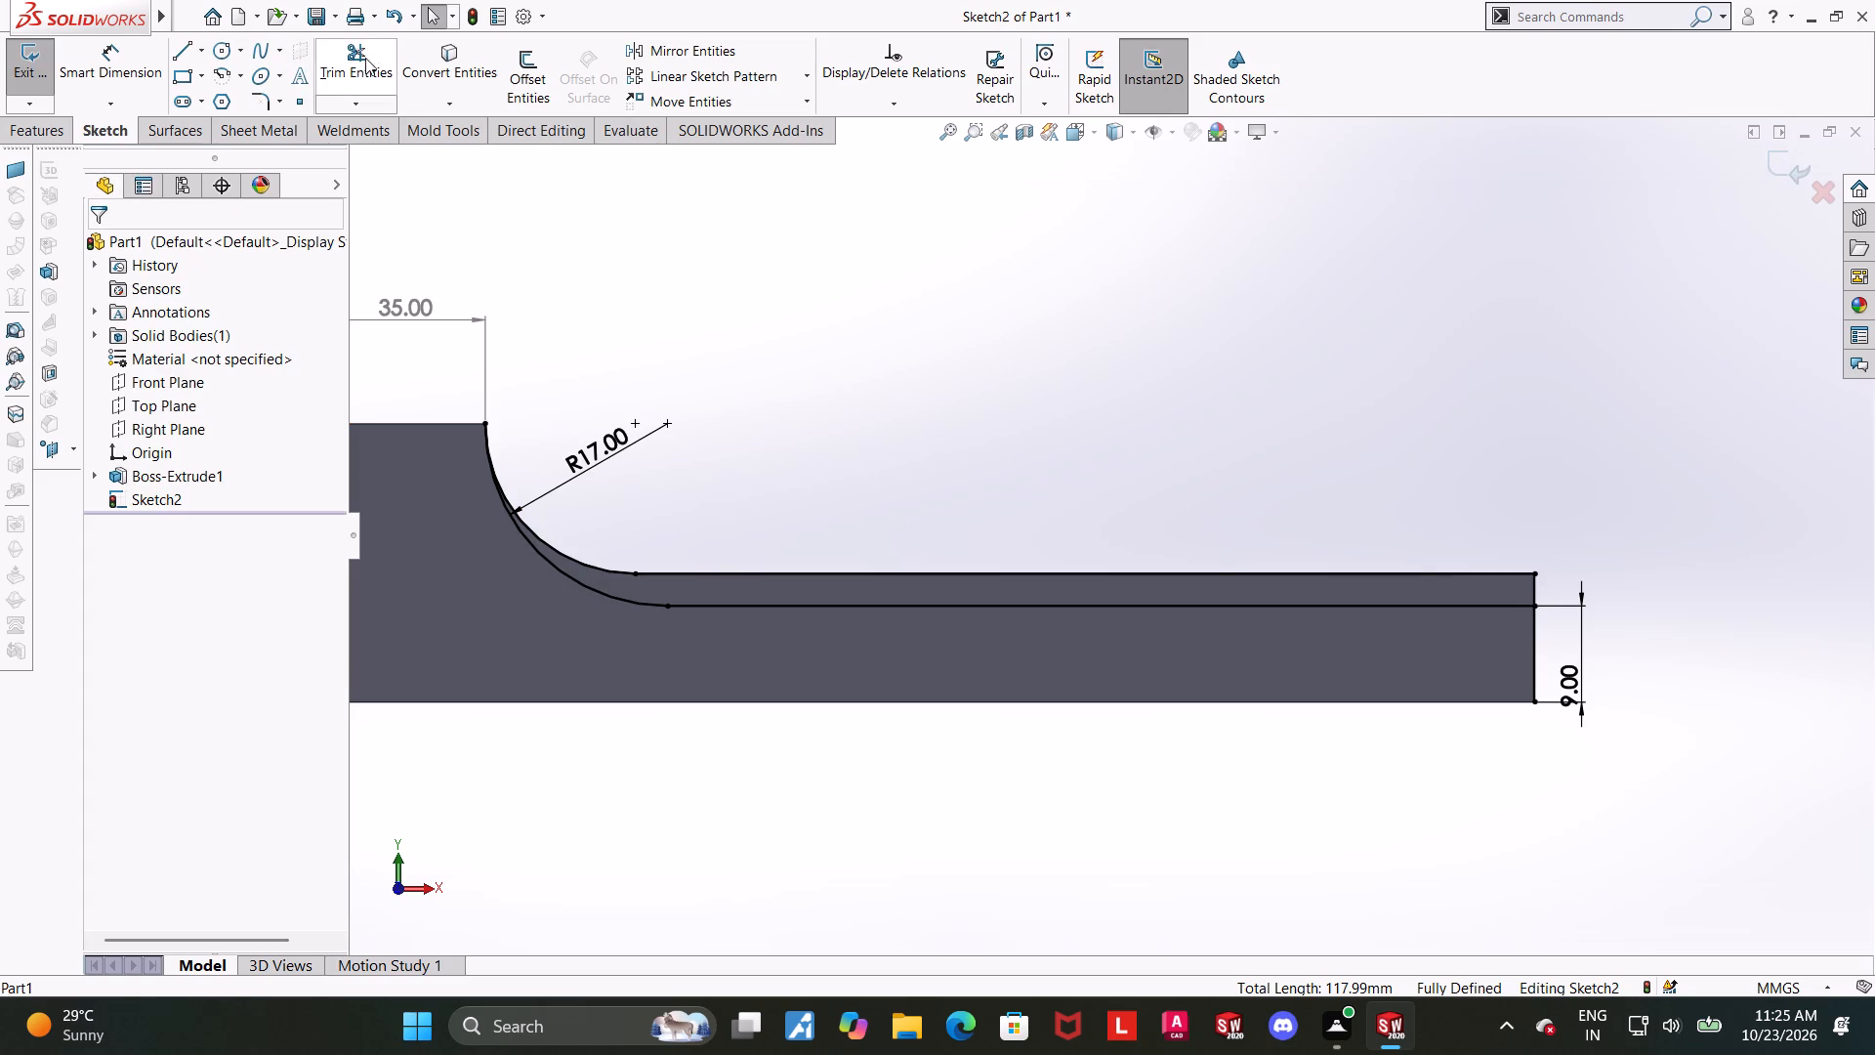
# Trim away the part of the converted end edge that lies below the sketched horizontal line.
pyautogui.click(365, 58)
pyautogui.moveTo(1546, 654); pyautogui.dragTo(1489, 654)
pyautogui.scroll(3, 1491, 670)
pyautogui.press('Escape')
# Examine the closed sketch contour between the R17 arc and the converted edges, especially where the arcs meet at the upper corner.
pyautogui.scroll(-1, 1063, 404)
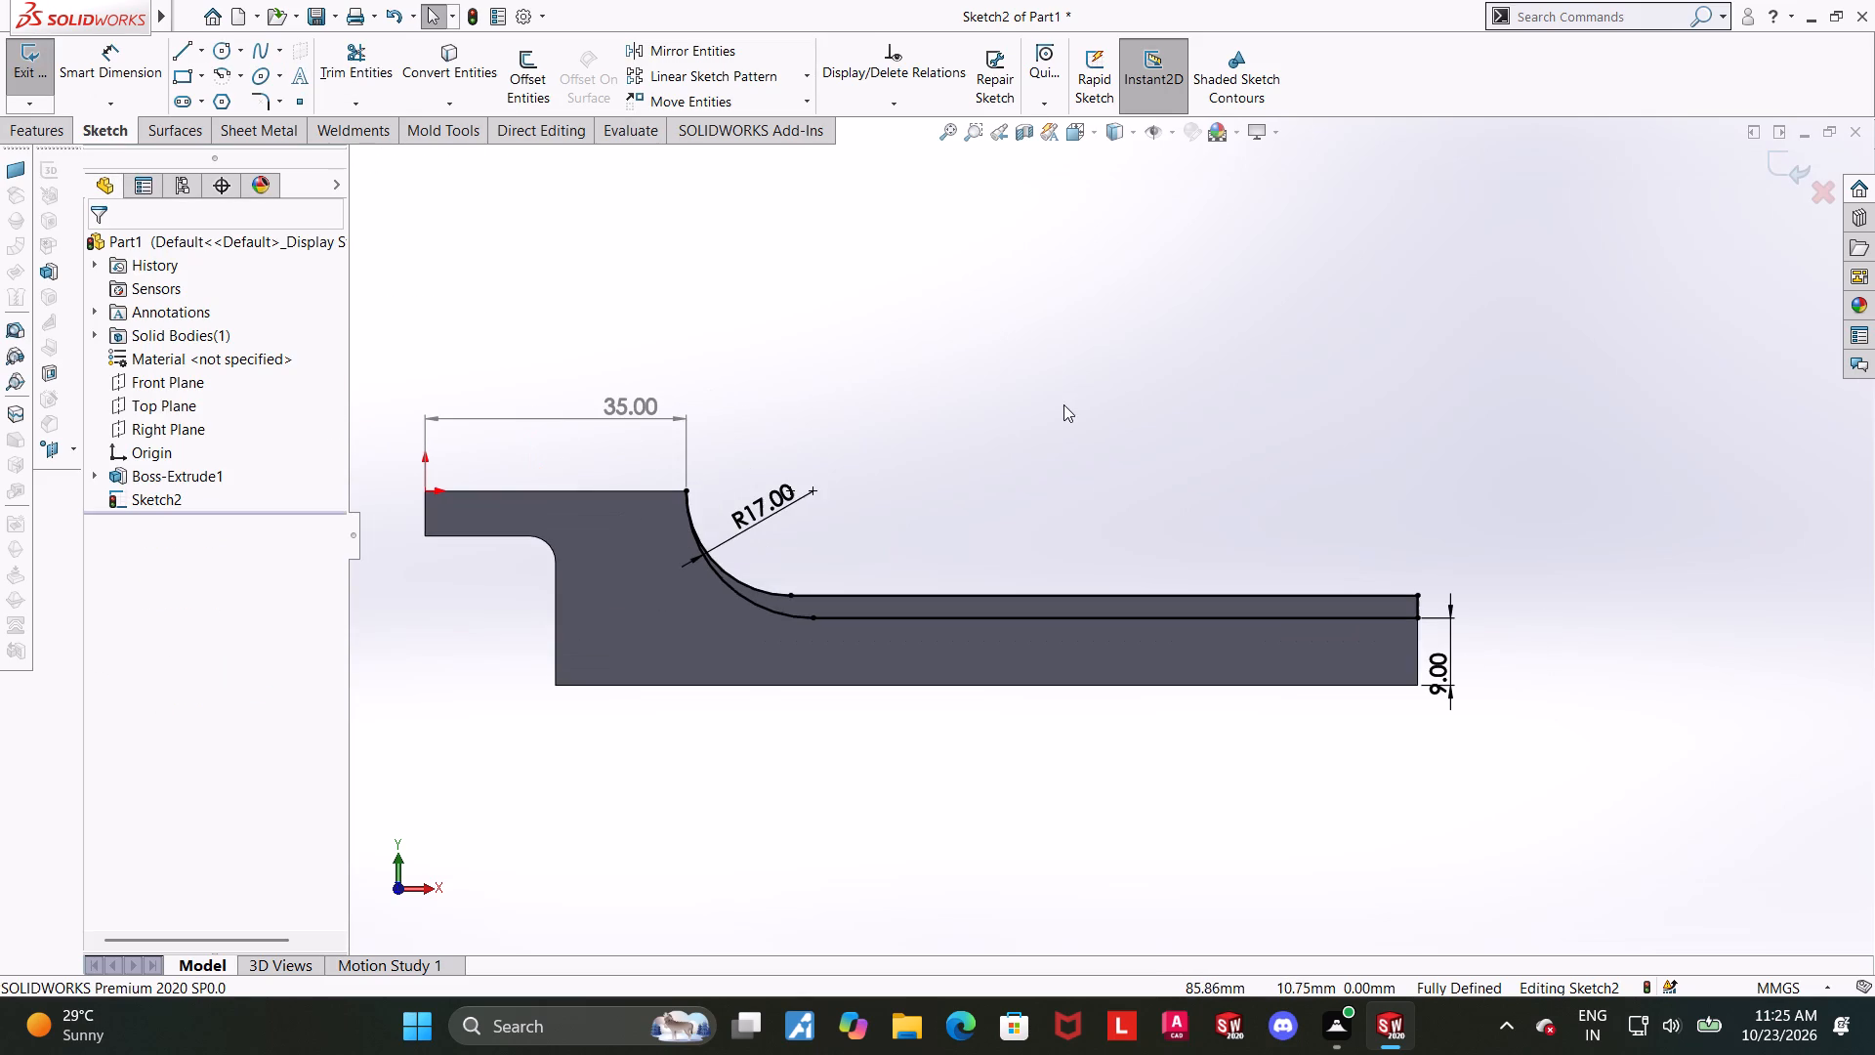
pyautogui.scroll(-3, 709, 570)
pyautogui.scroll(2, 701, 463)
pyautogui.scroll(-1, 775, 379)
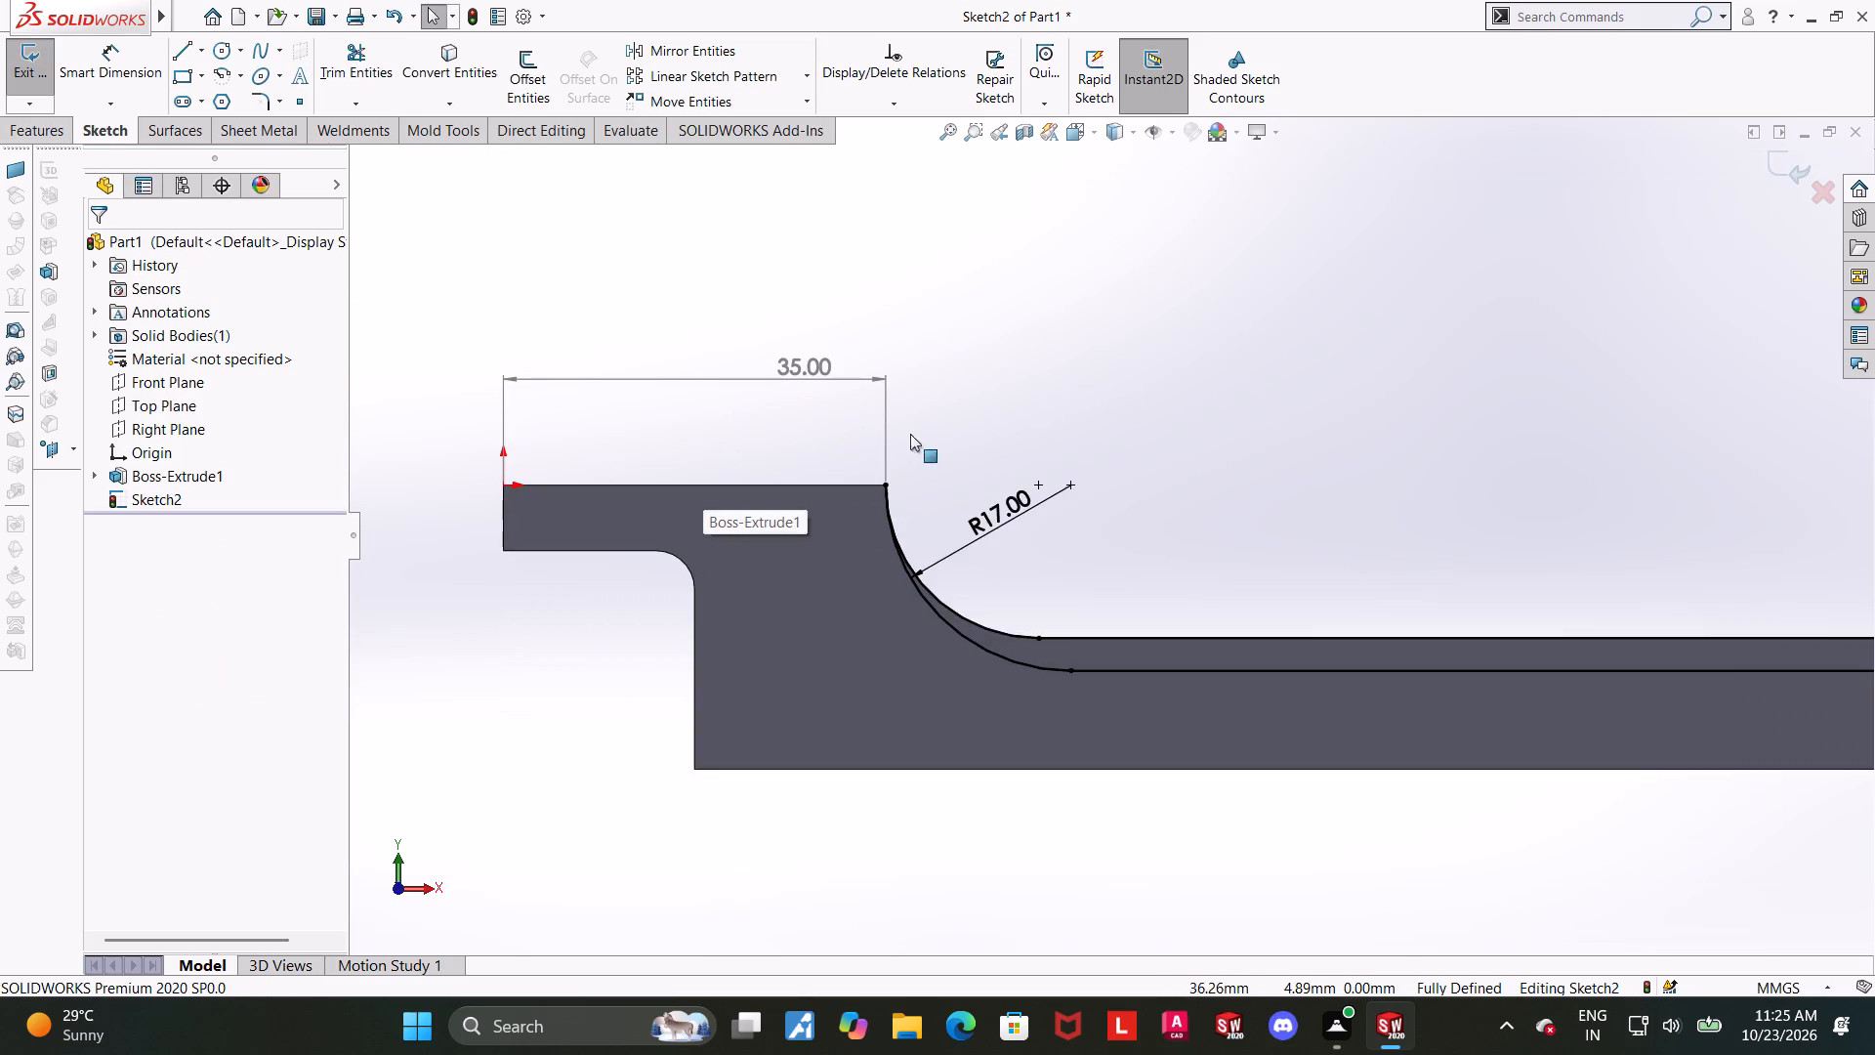
pyautogui.scroll(-2, 967, 491)
pyautogui.scroll(2, 1309, 563)
pyautogui.press('Escape')
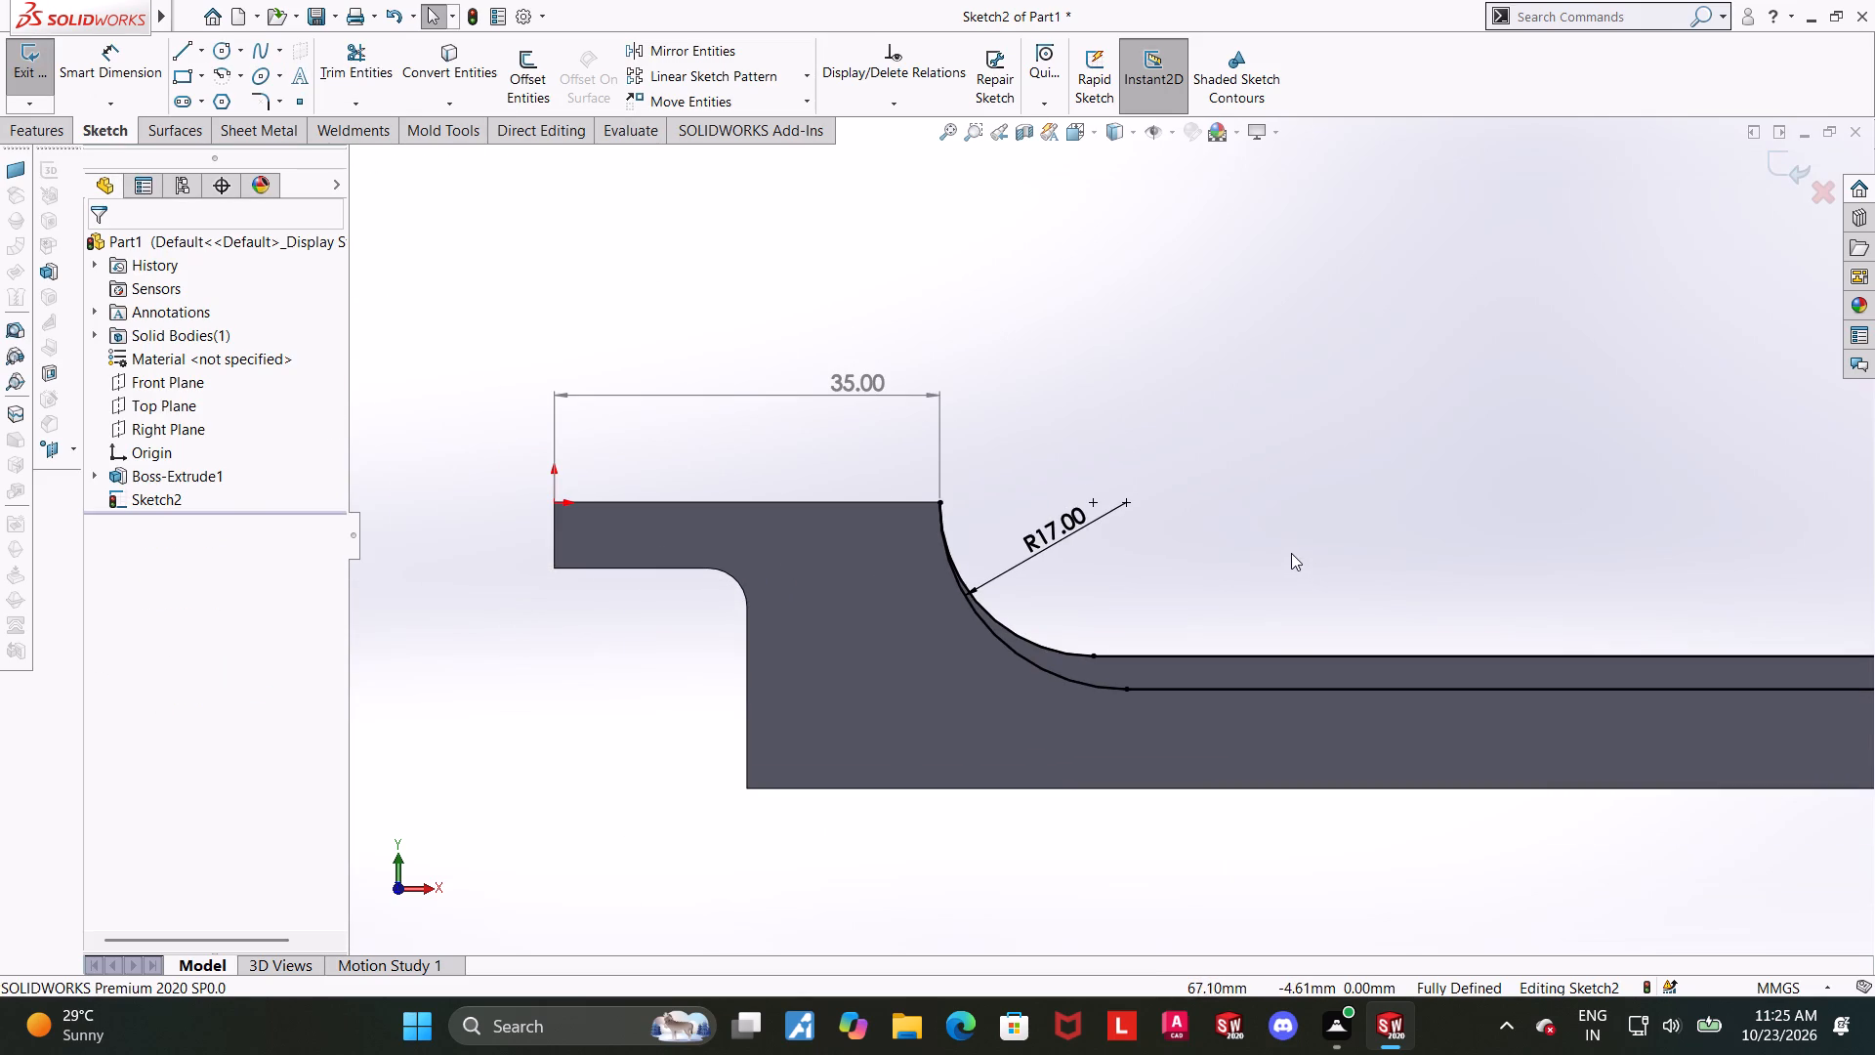
pyautogui.scroll(-1, 1291, 553)
pyautogui.scroll(-12, 962, 522)
pyautogui.scroll(7, 994, 497)
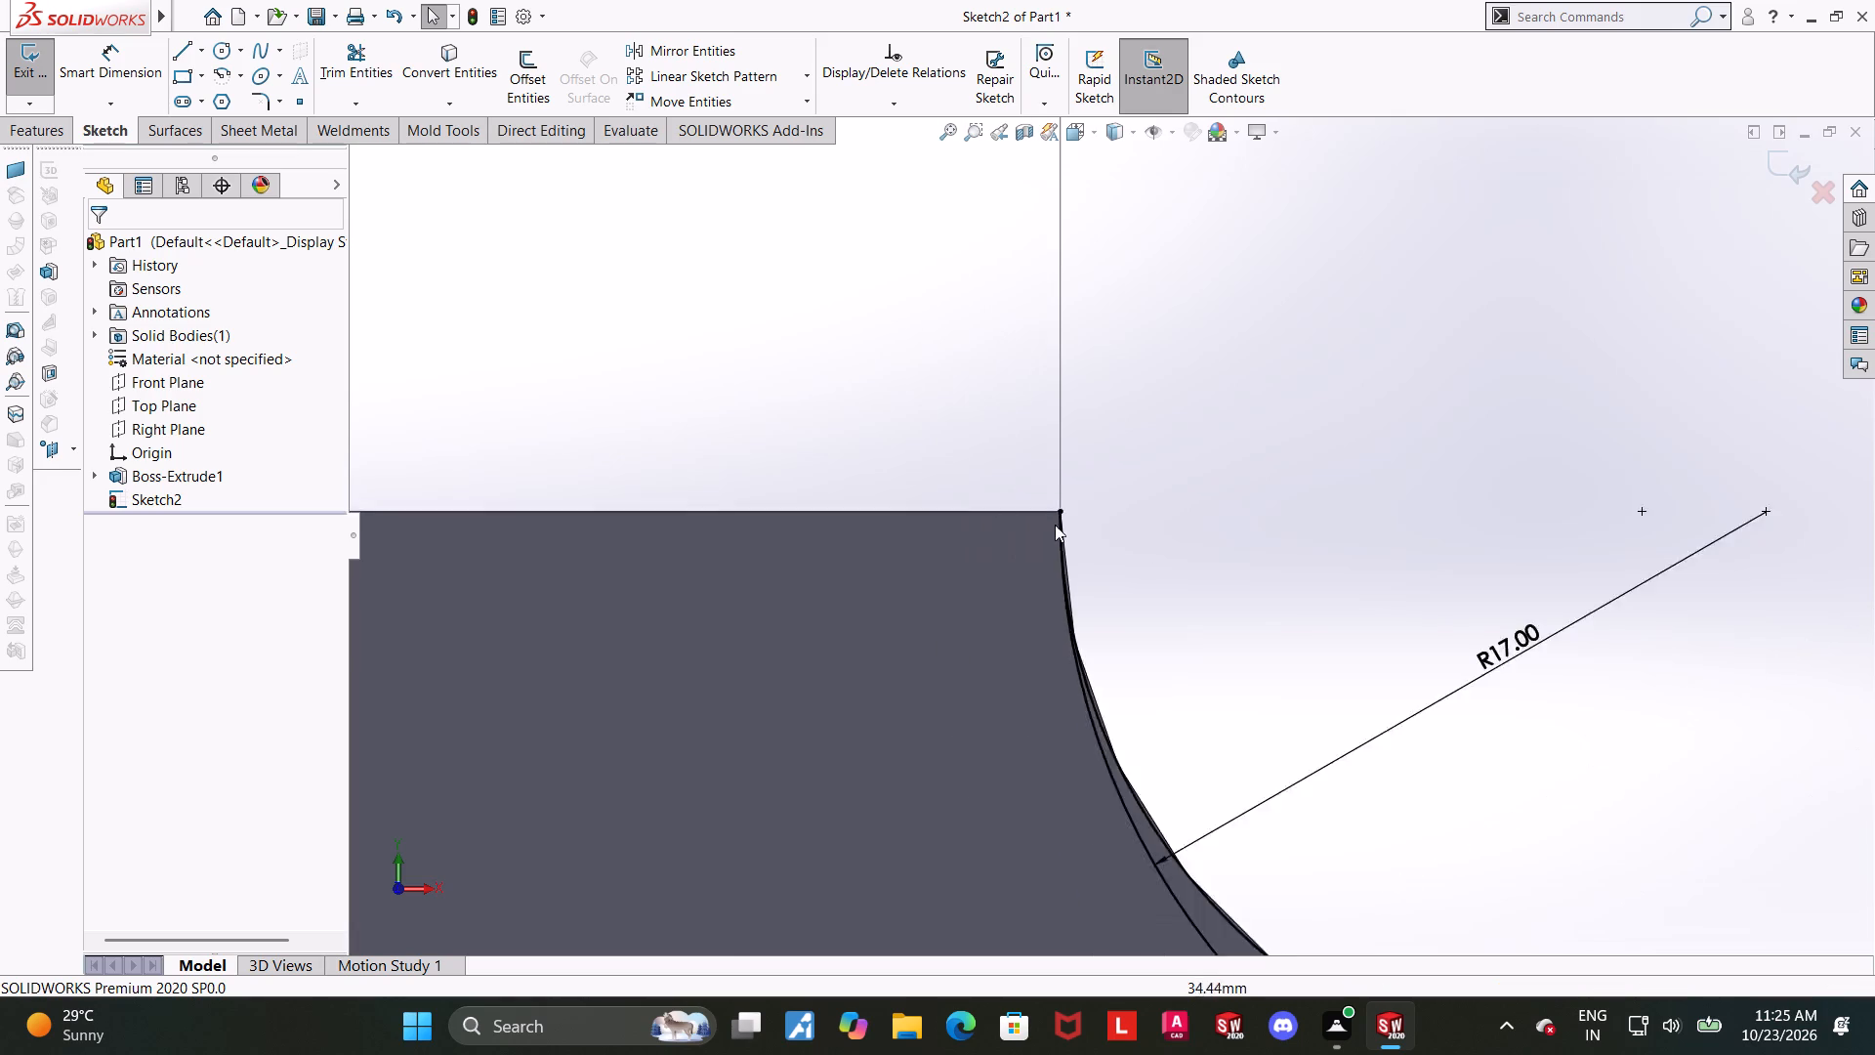
pyautogui.scroll(6, 1055, 525)
pyautogui.scroll(5, 1345, 644)
pyautogui.scroll(-4, 1376, 623)
pyautogui.scroll(-1, 1010, 519)
pyautogui.press('Escape')
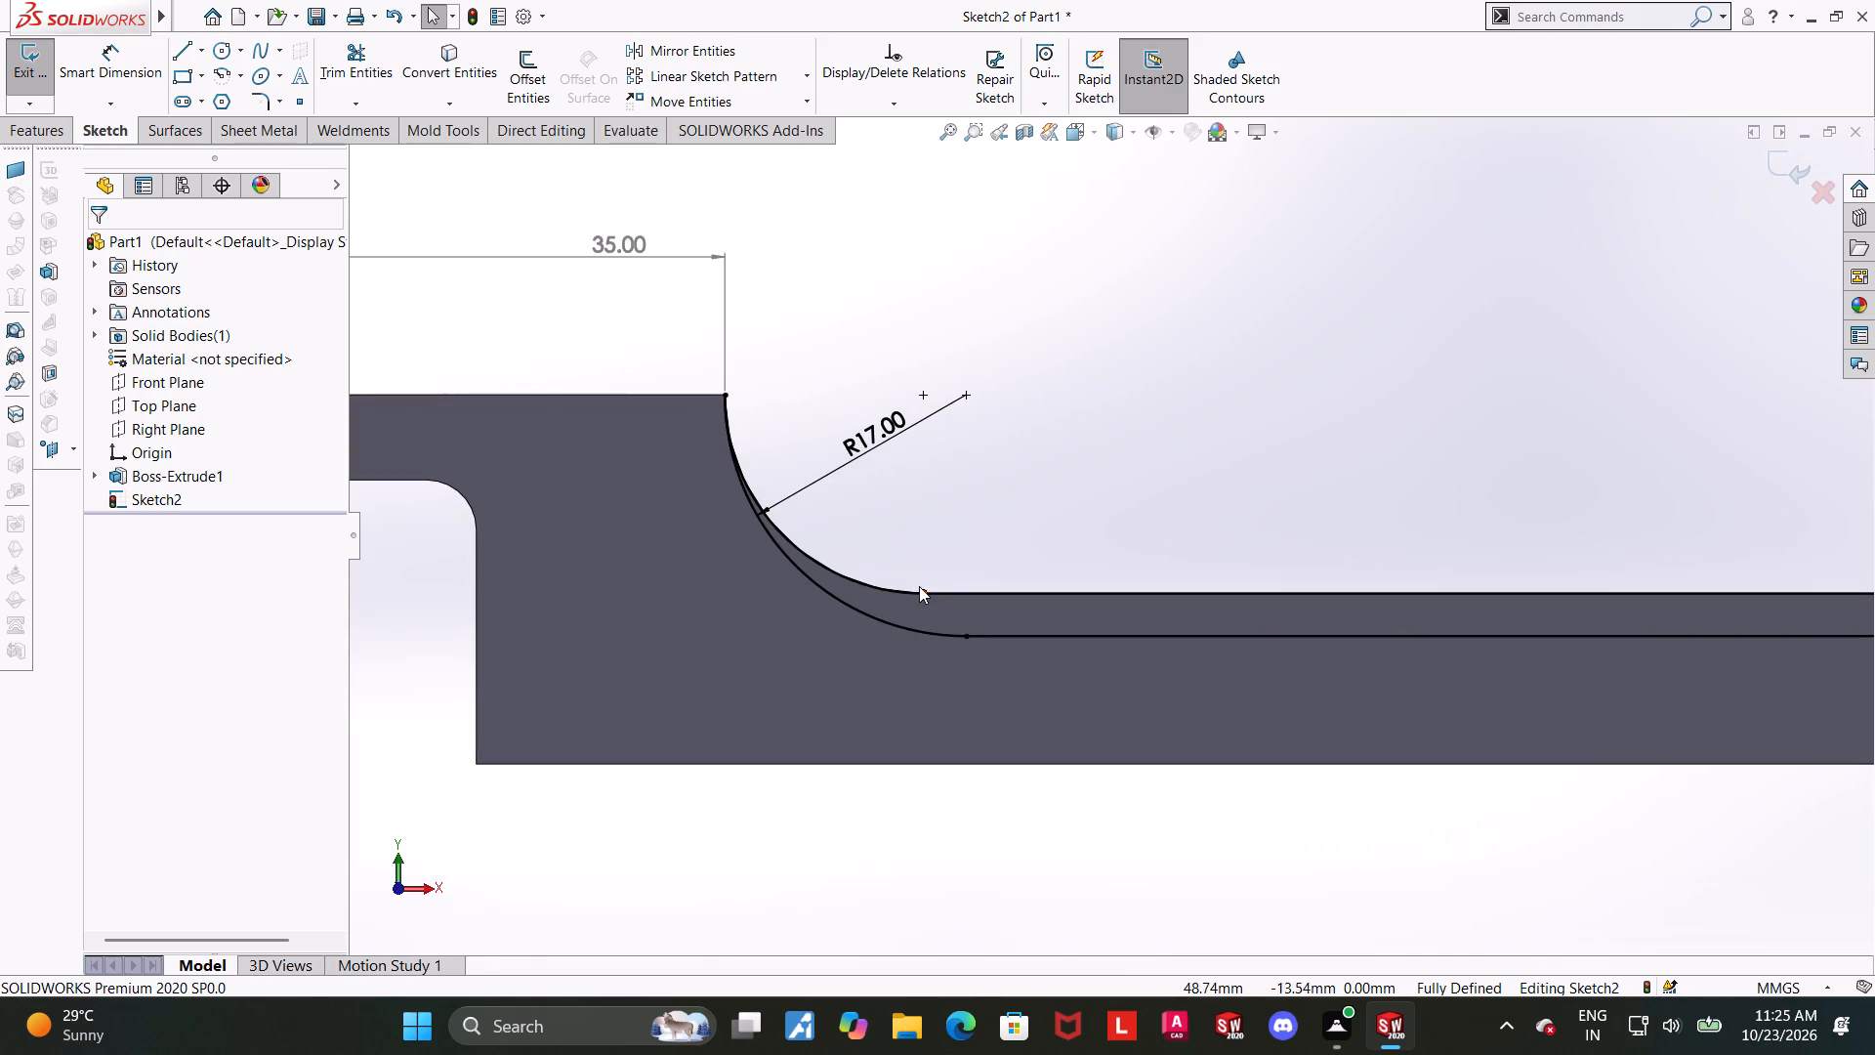
pyautogui.moveTo(1381, 429); pyautogui.dragTo(1333, 462, button='middle')
pyautogui.scroll(4, 1333, 461)
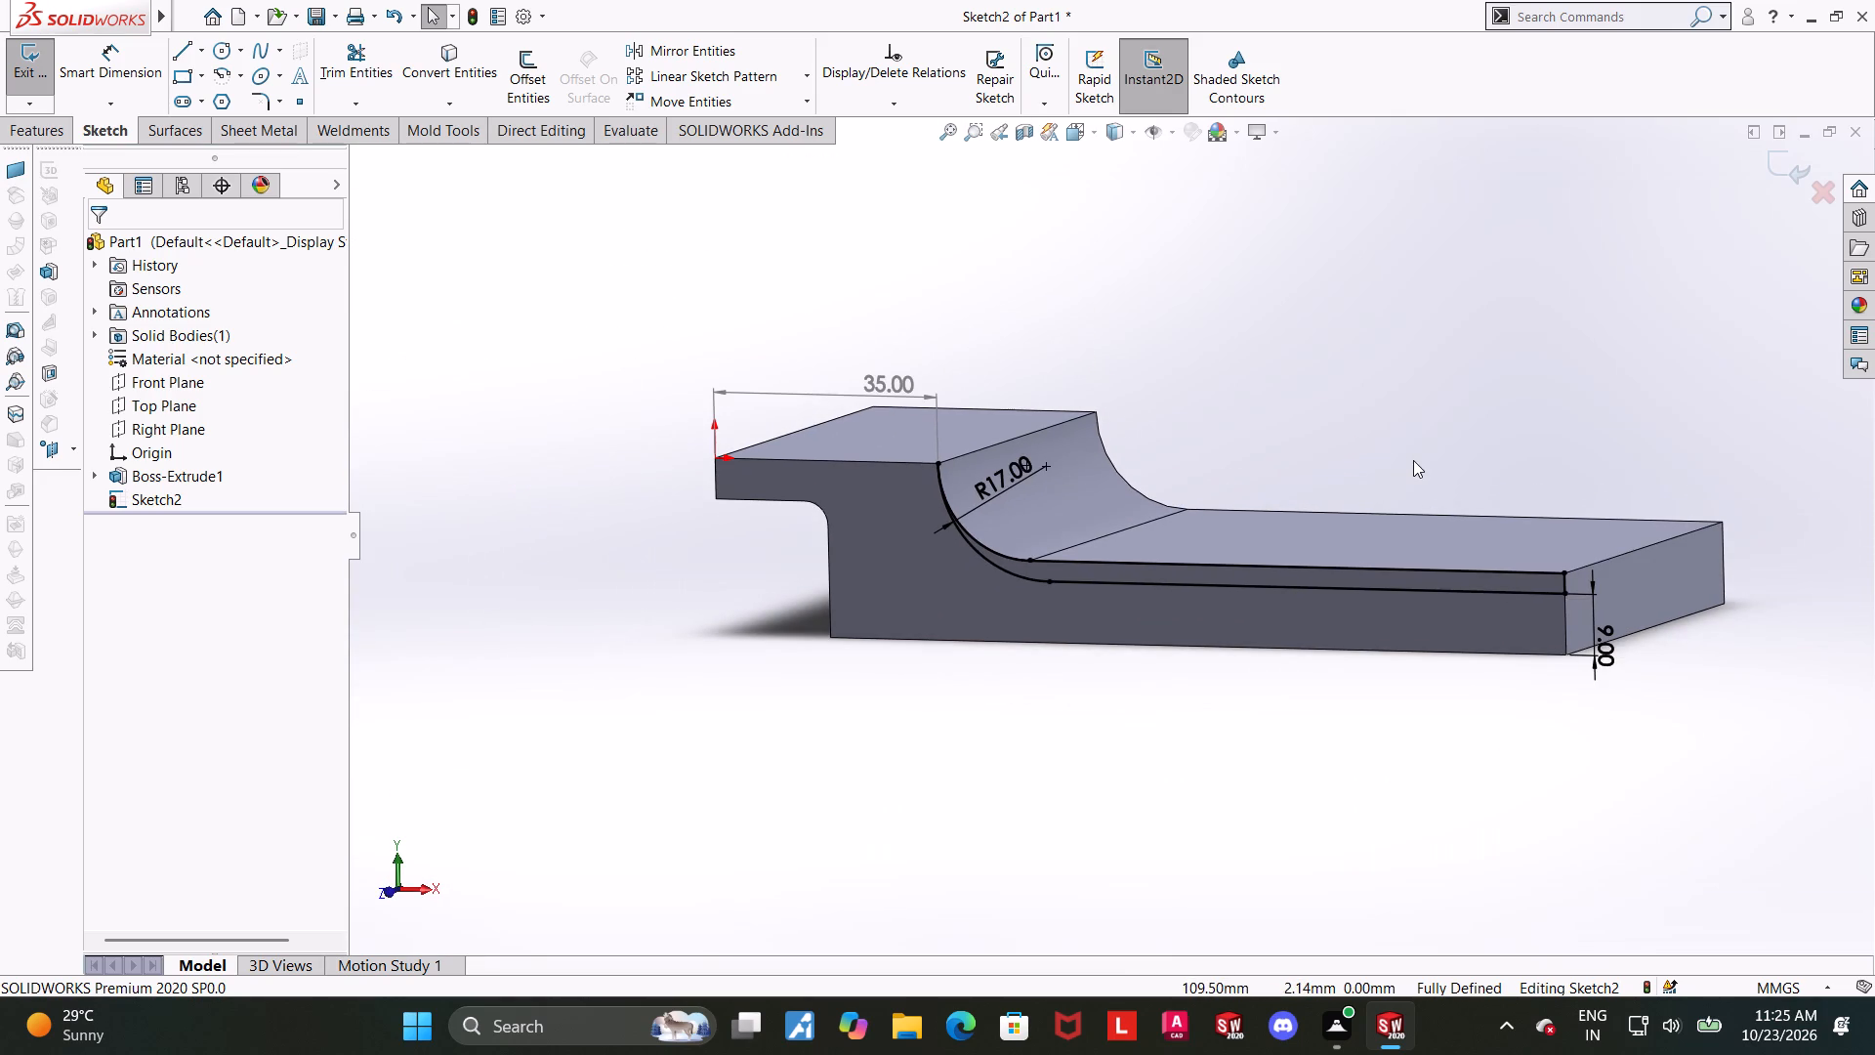
pyautogui.scroll(-2, 1413, 460)
pyautogui.scroll(-2, 716, 476)
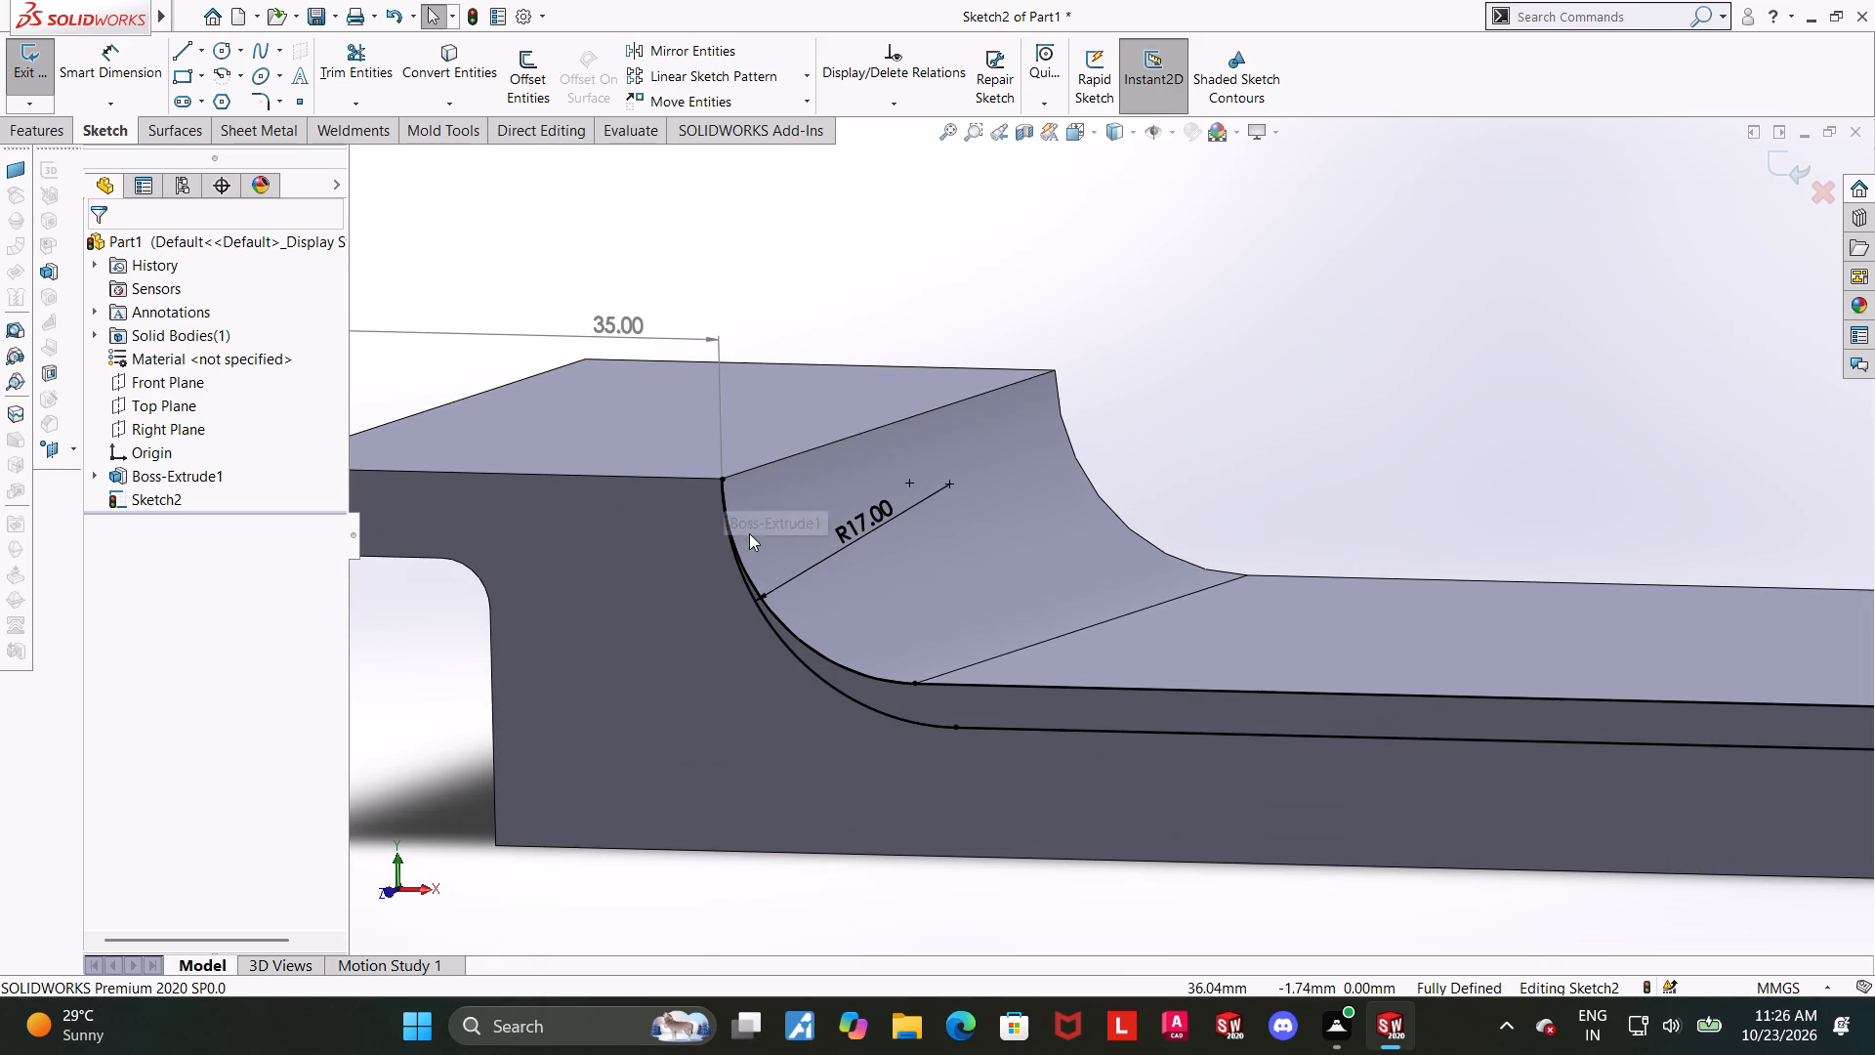
pyautogui.scroll(1, 810, 564)
# Reposition the R17 radius dimension so it points steeply down to the lower part of the arc.
pyautogui.moveTo(978, 636); pyautogui.dragTo(1008, 615, button='middle')
pyautogui.moveTo(946, 514); pyautogui.dragTo(996, 538)
pyautogui.click(1187, 512)
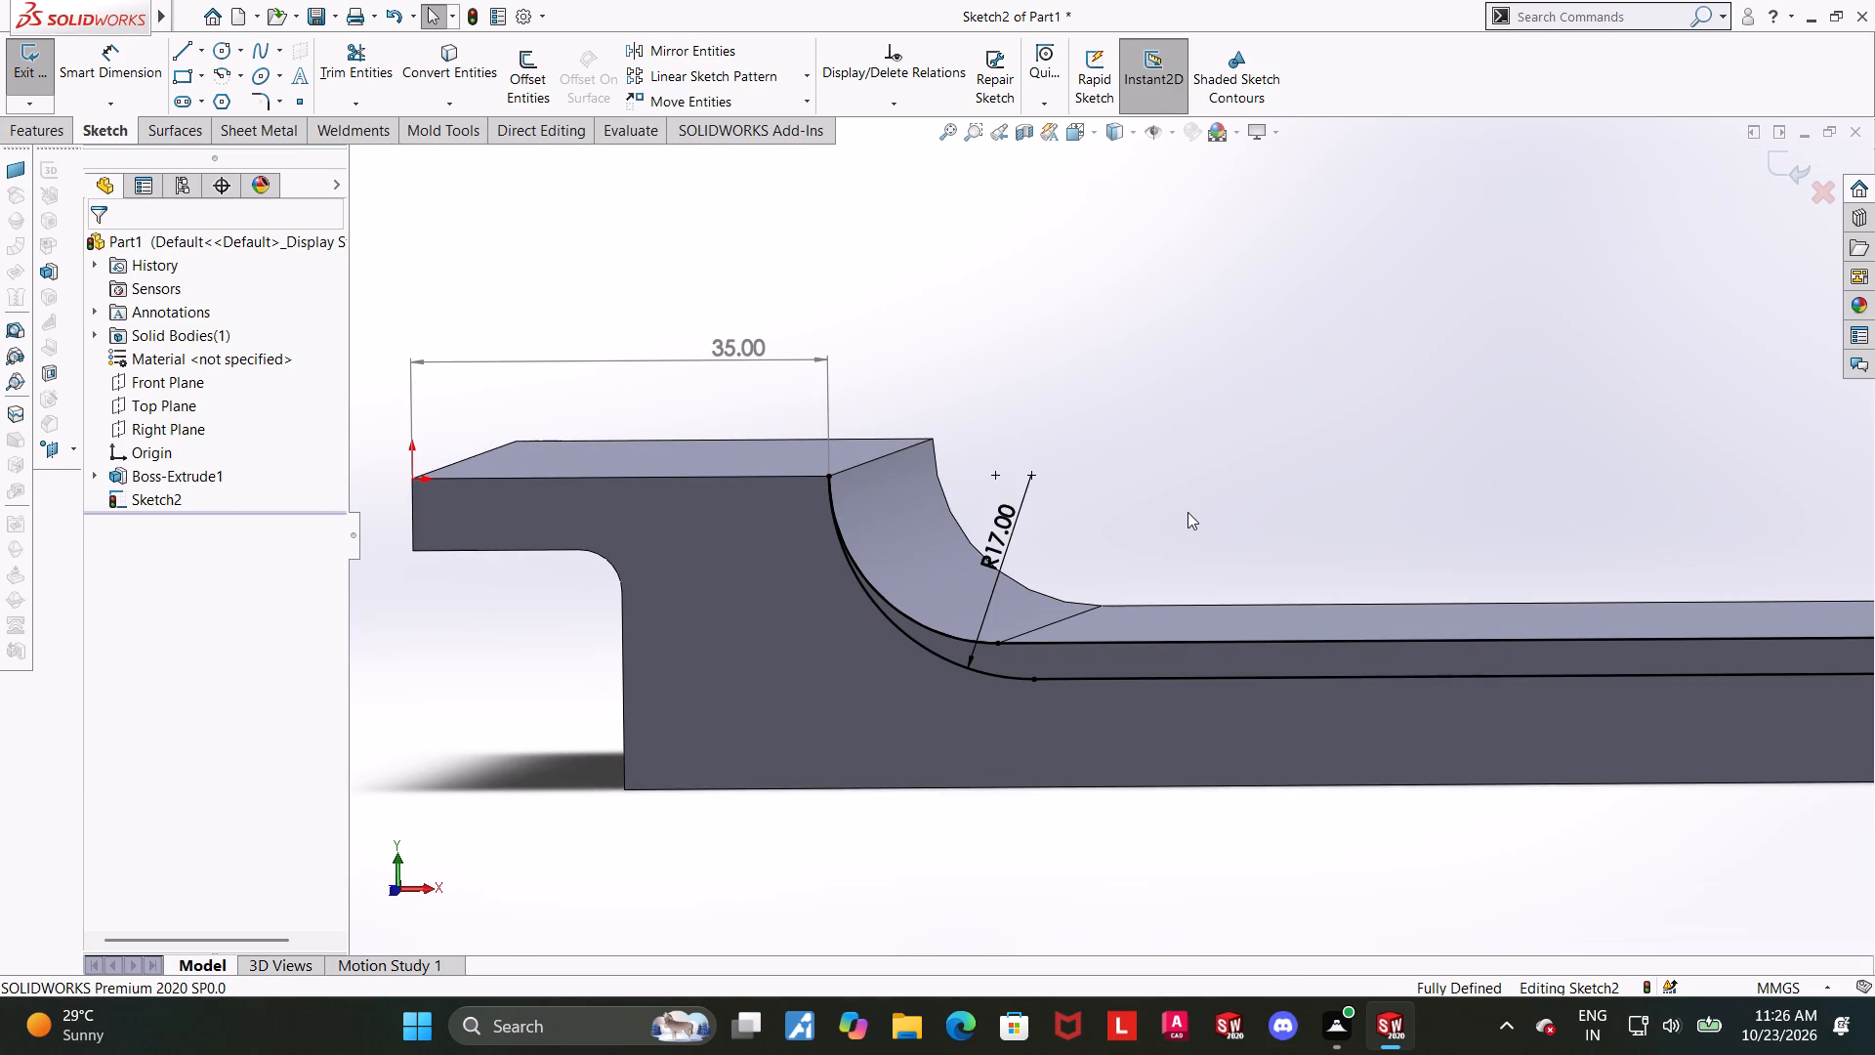
# Review the dimensioned side-face sketch against the whole solid.
pyautogui.scroll(1, 1187, 512)
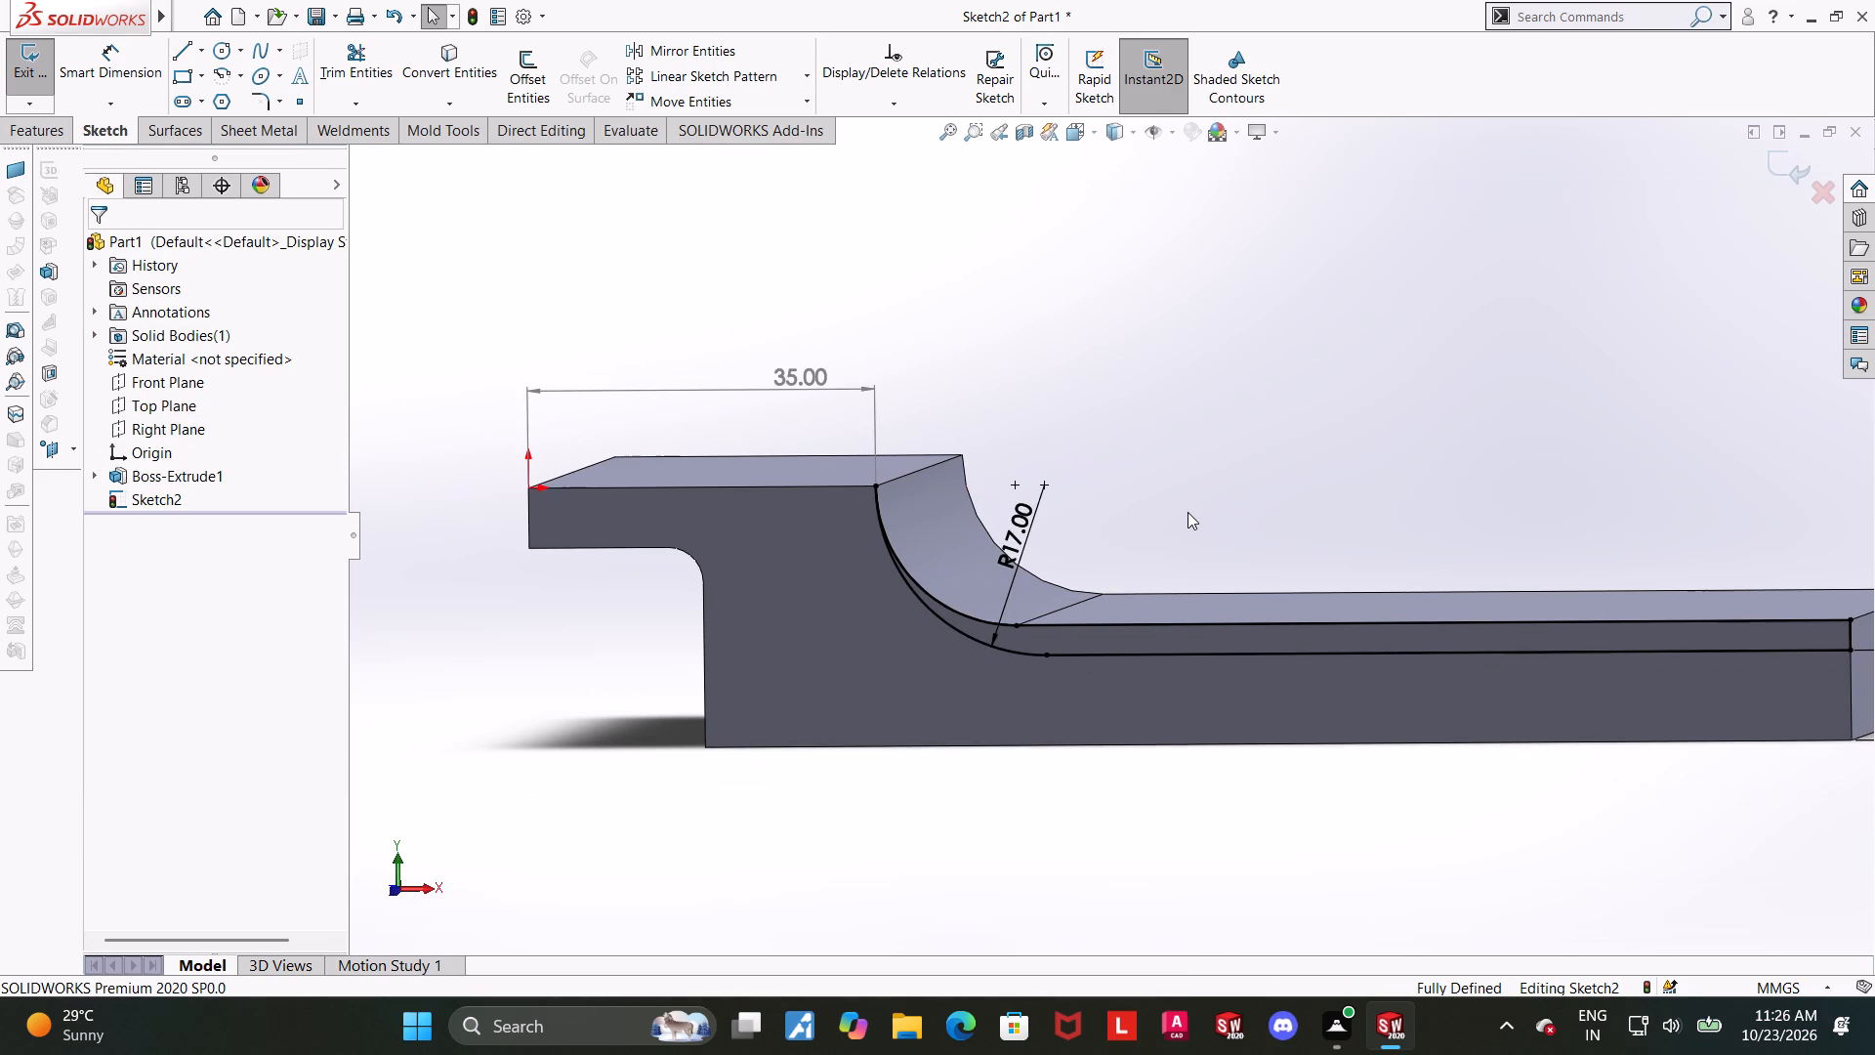
pyautogui.scroll(3, 1187, 512)
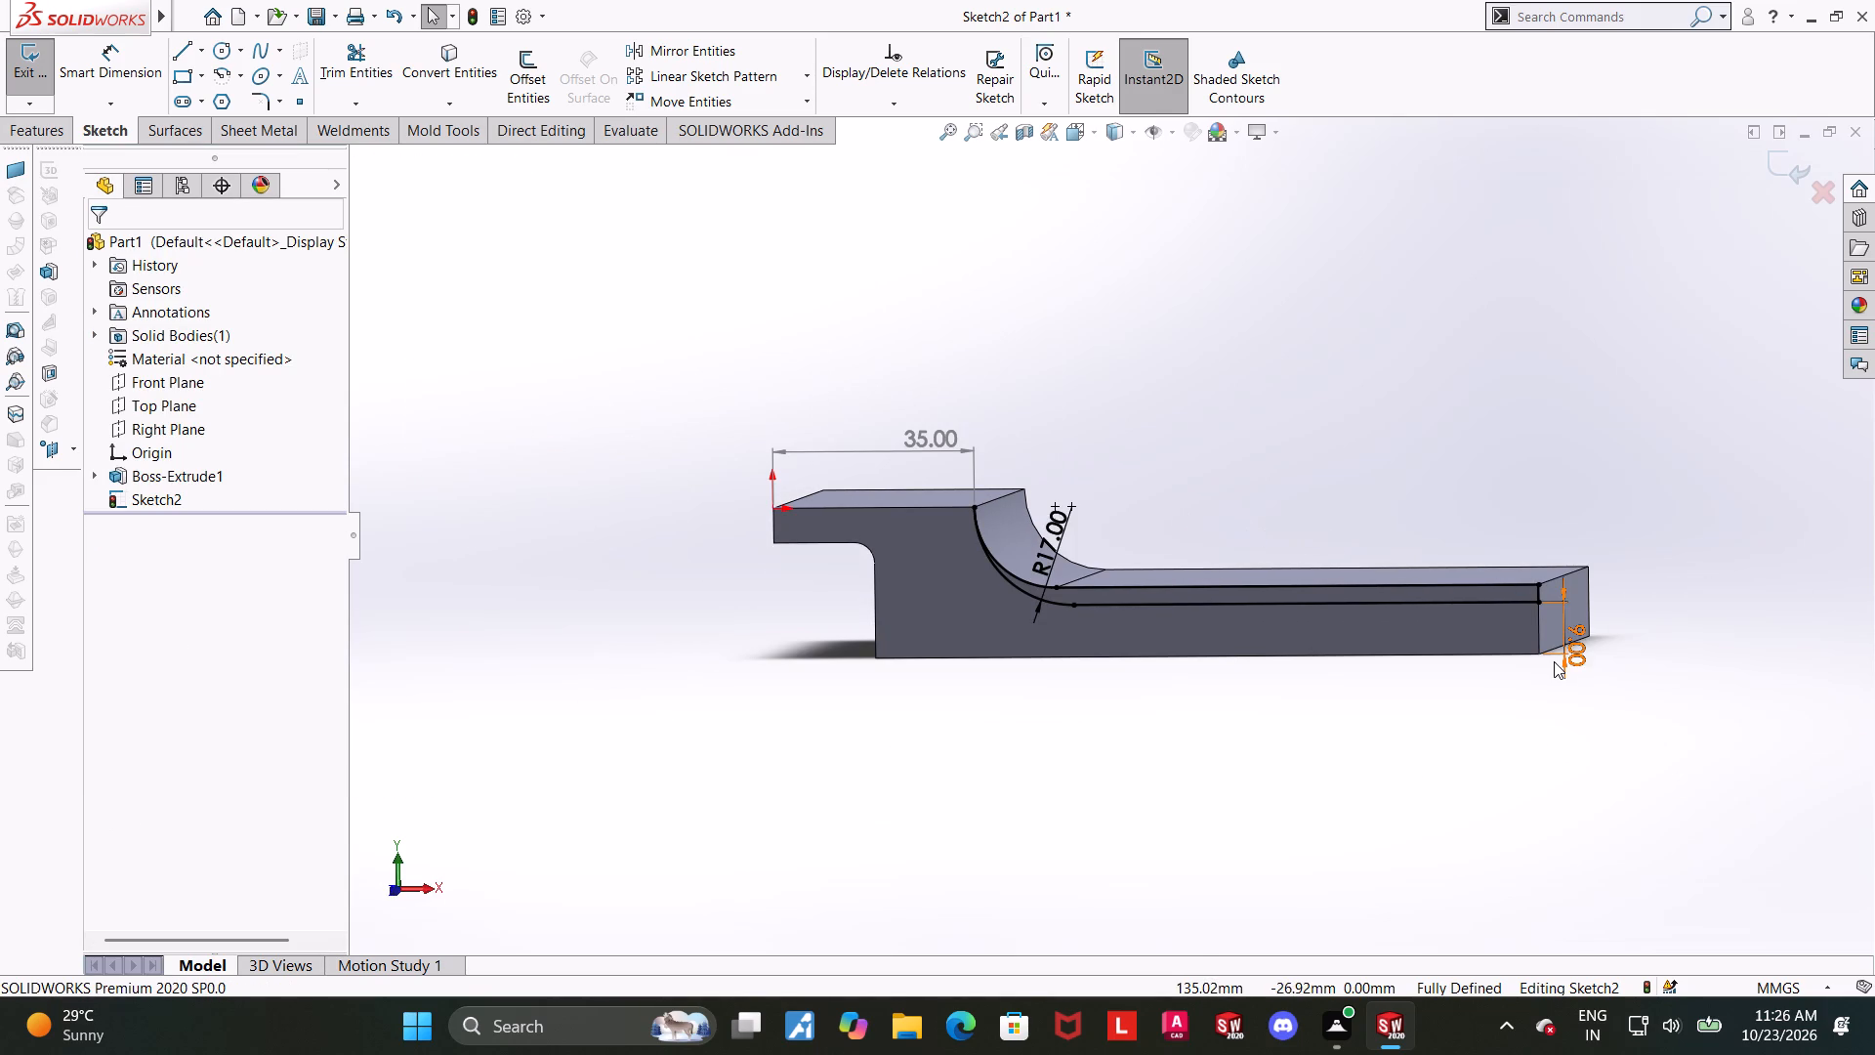
pyautogui.scroll(-1, 1554, 661)
pyautogui.scroll(1, 1554, 658)
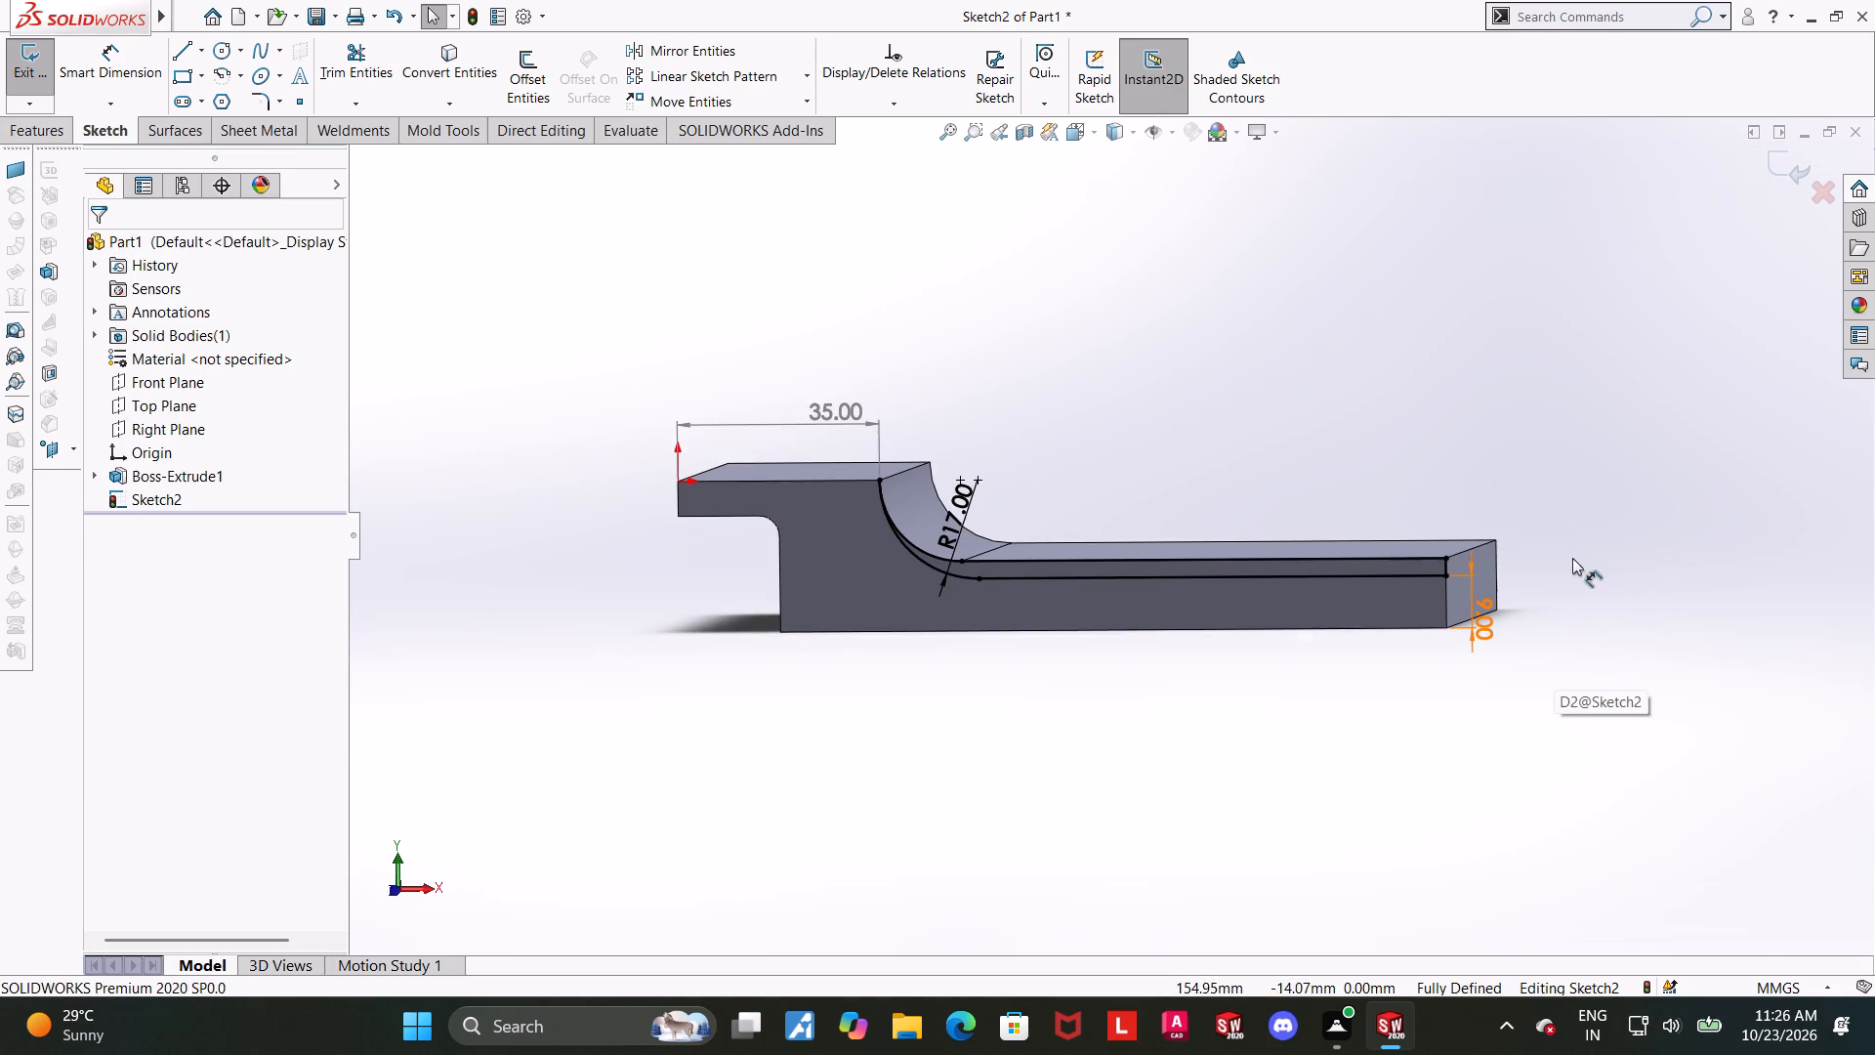
pyautogui.scroll(-3, 1562, 568)
pyautogui.scroll(2, 1459, 603)
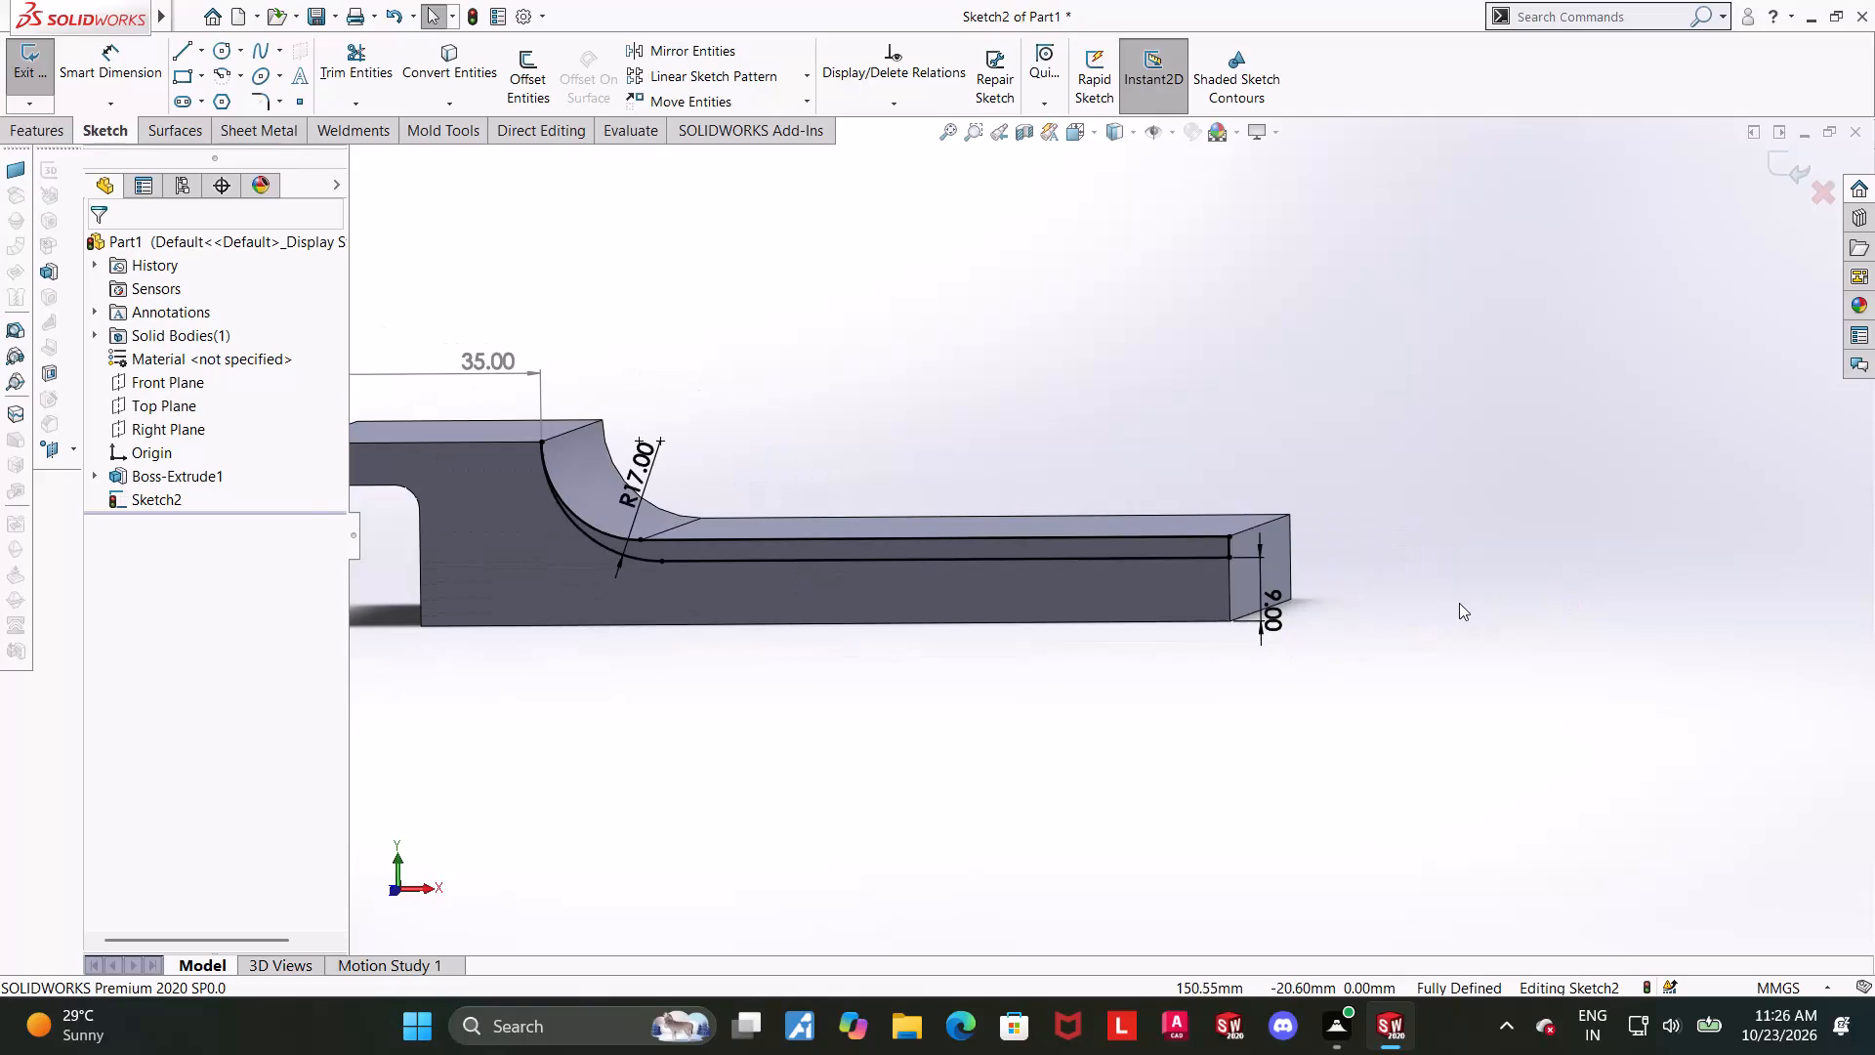
pyautogui.scroll(2, 487, 477)
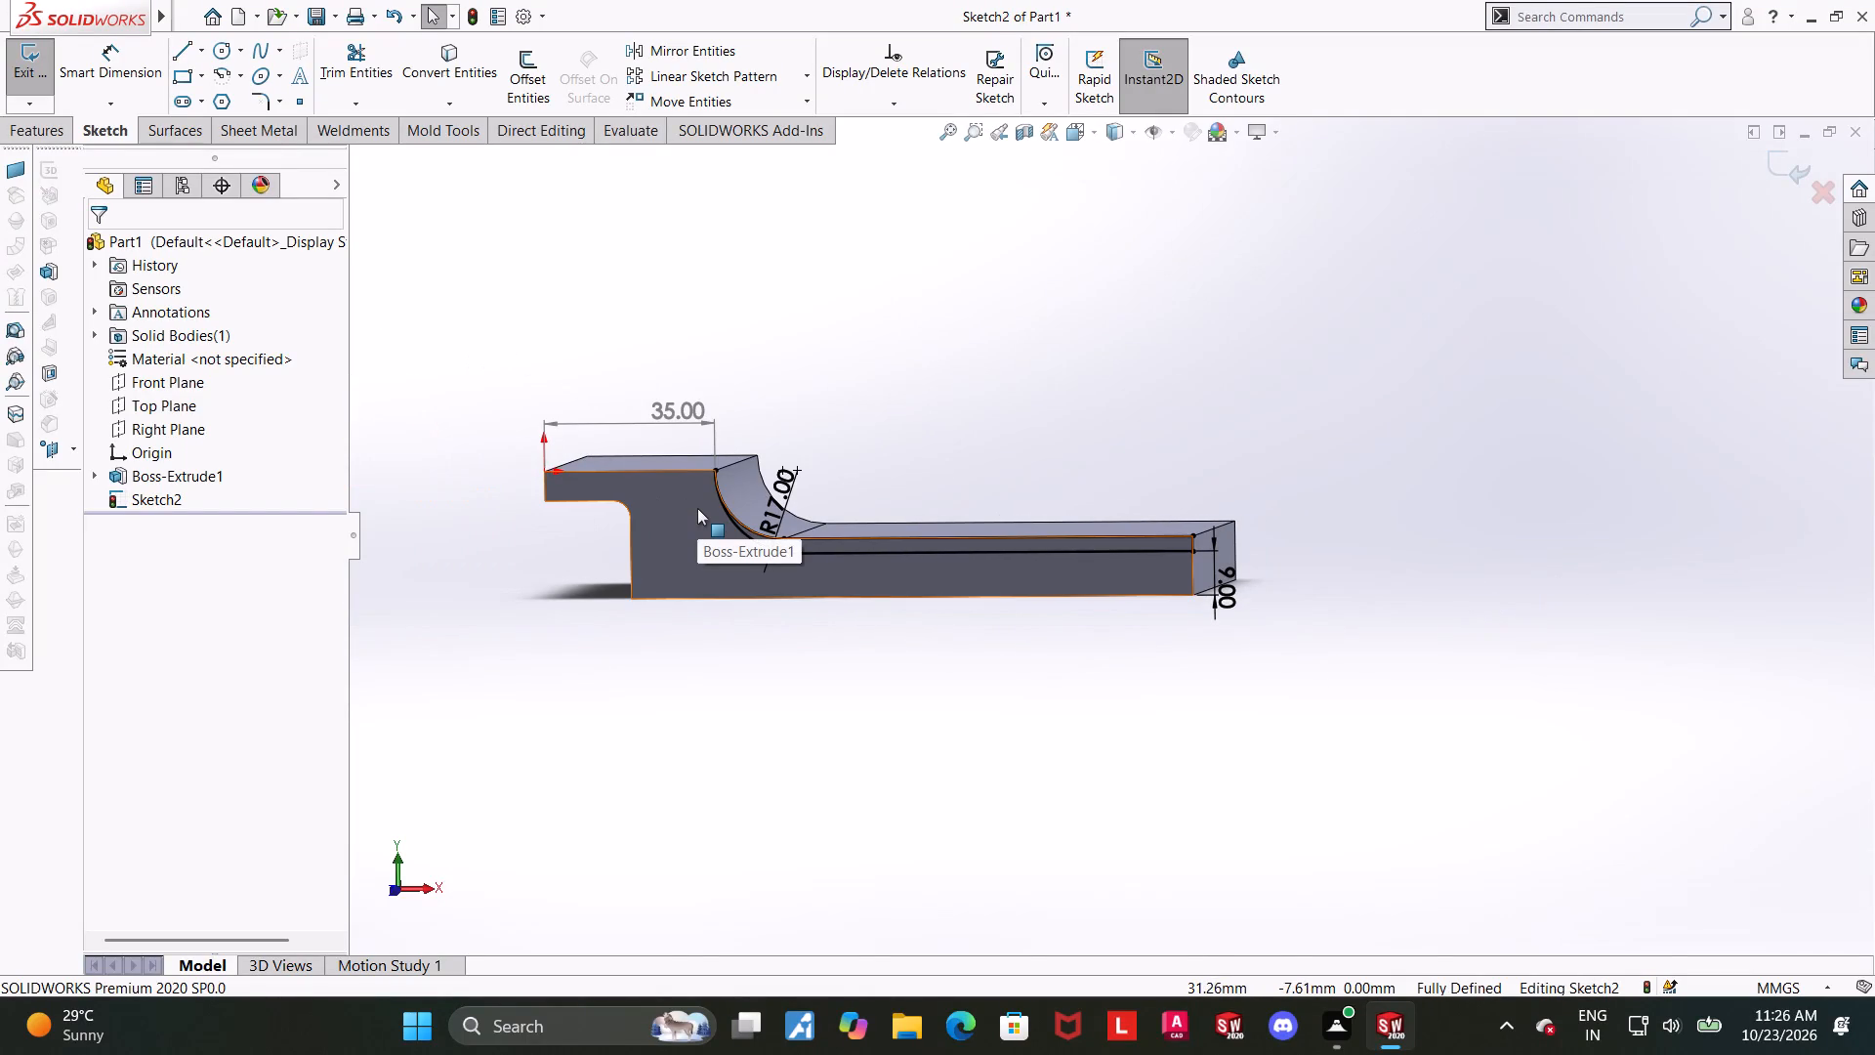
pyautogui.scroll(1, 697, 508)
pyautogui.scroll(-1, 957, 457)
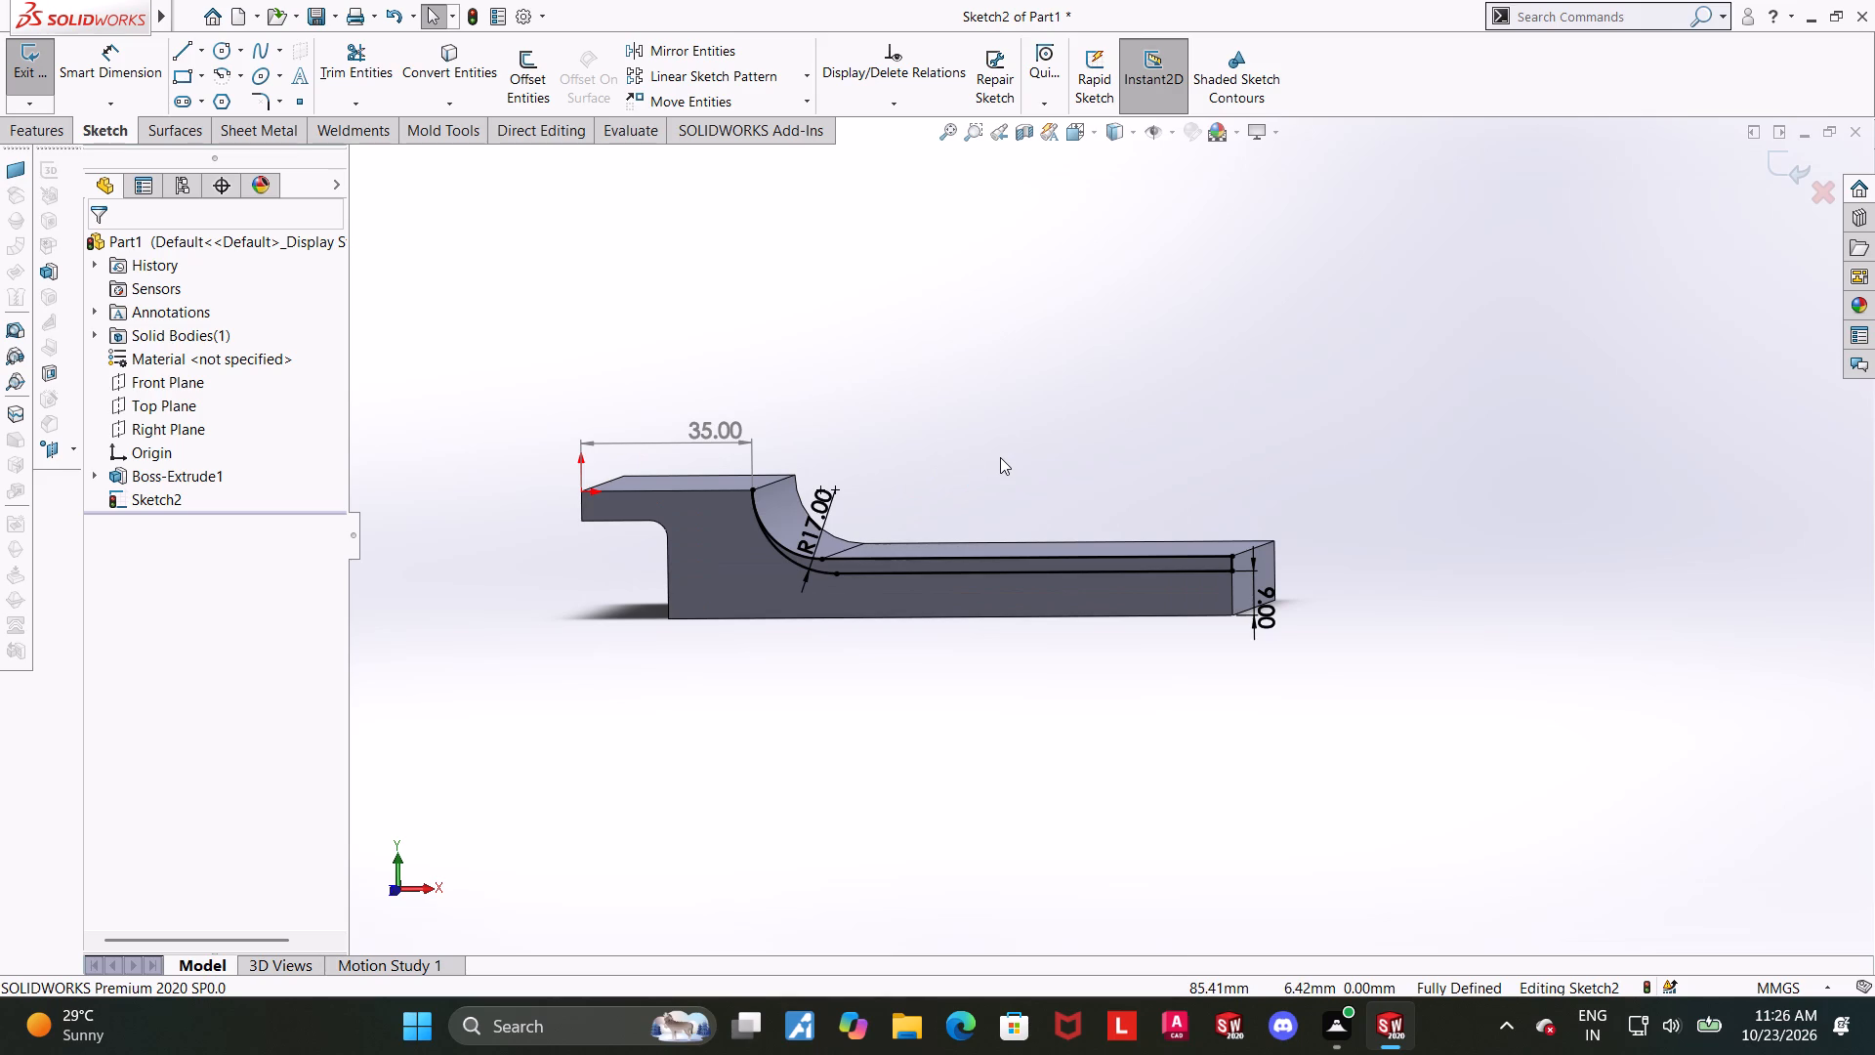
pyautogui.scroll(1, 1107, 477)
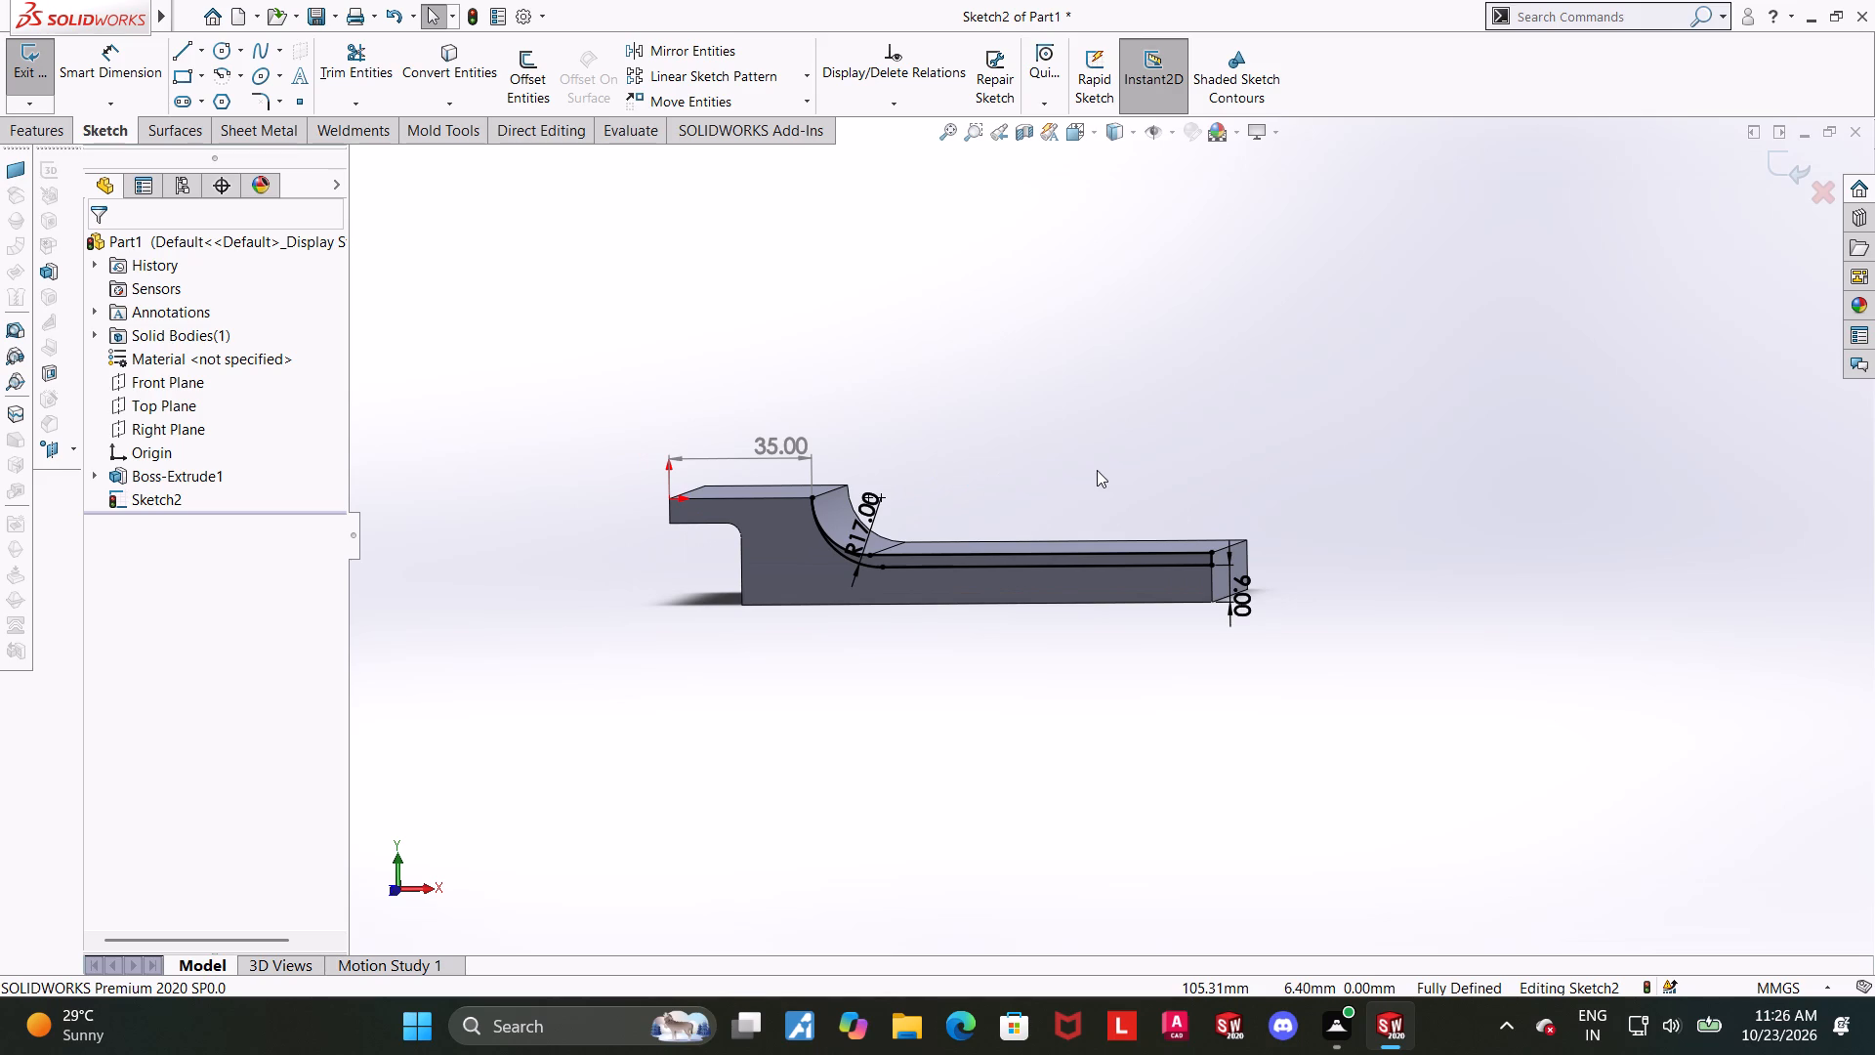
pyautogui.scroll(1, 1097, 470)
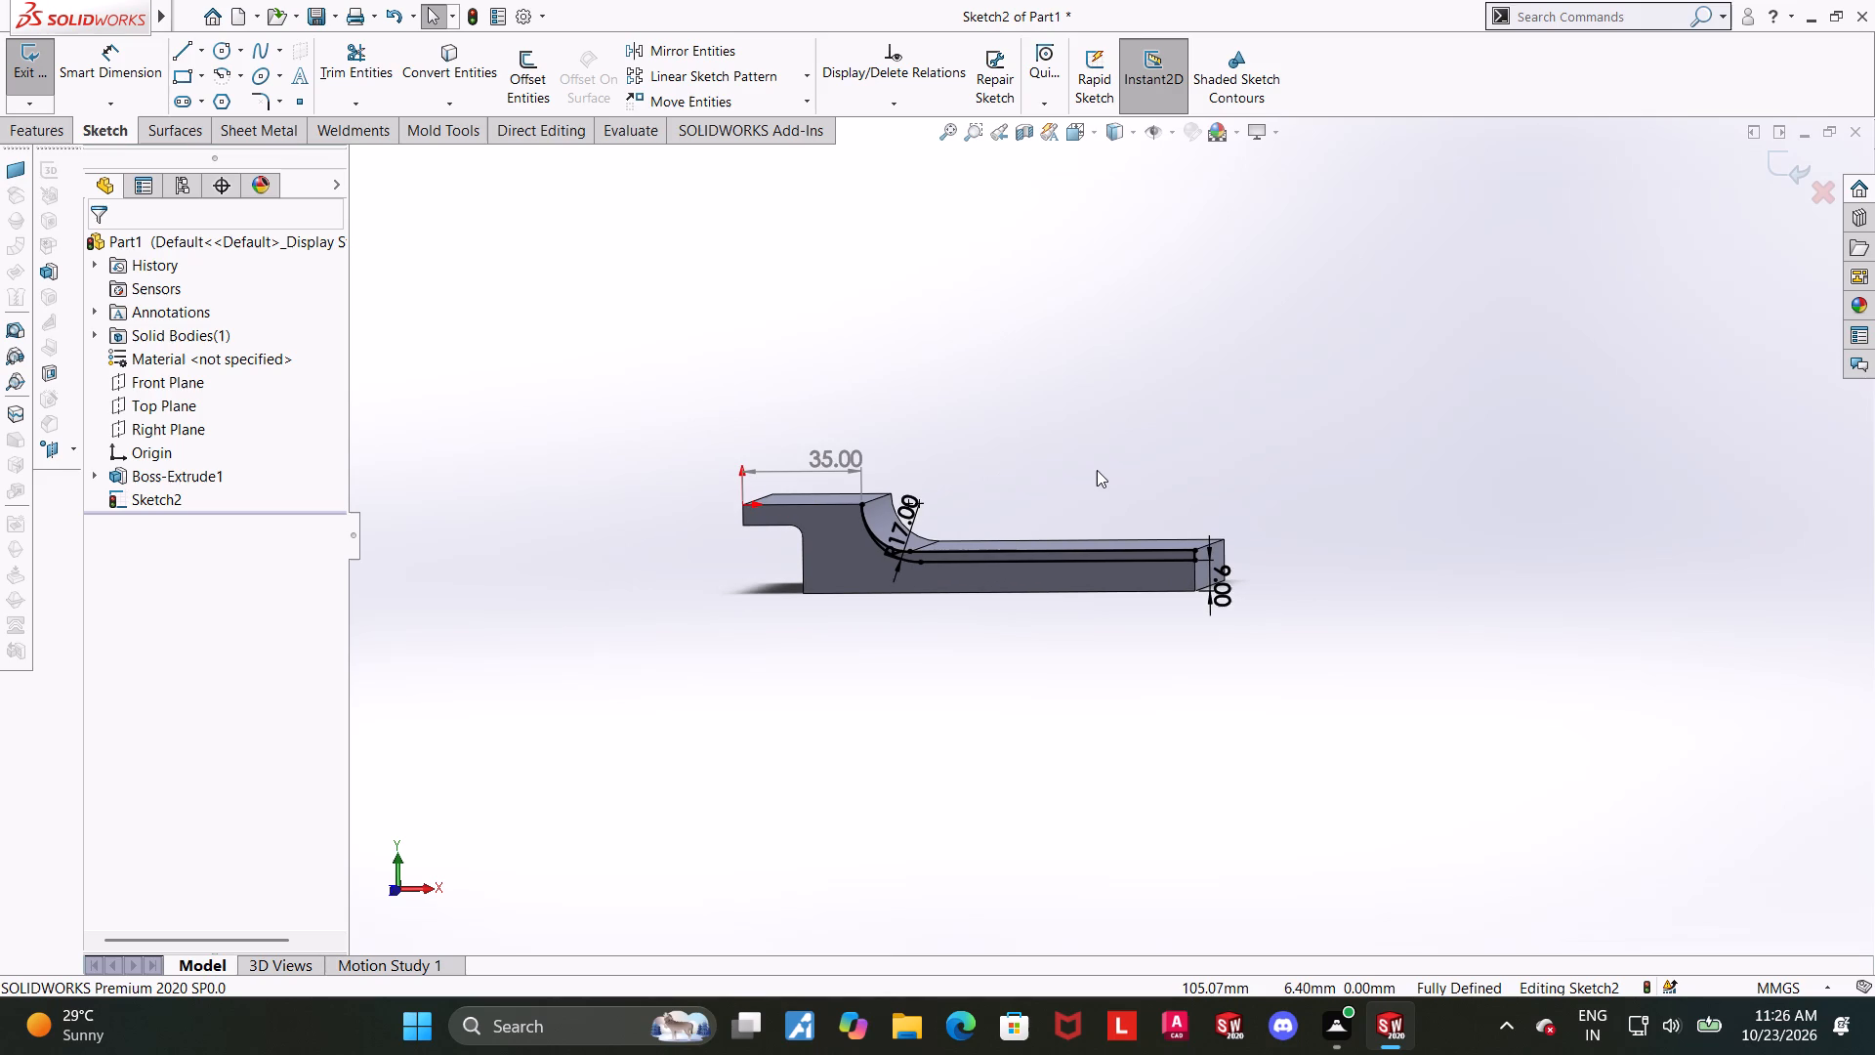
# Exit the sketch and cut-extrude its closed contour into the solid to a blind depth of 39 mm.
pyautogui.moveTo(1057, 403); pyautogui.dragTo(1027, 467, button='middle')
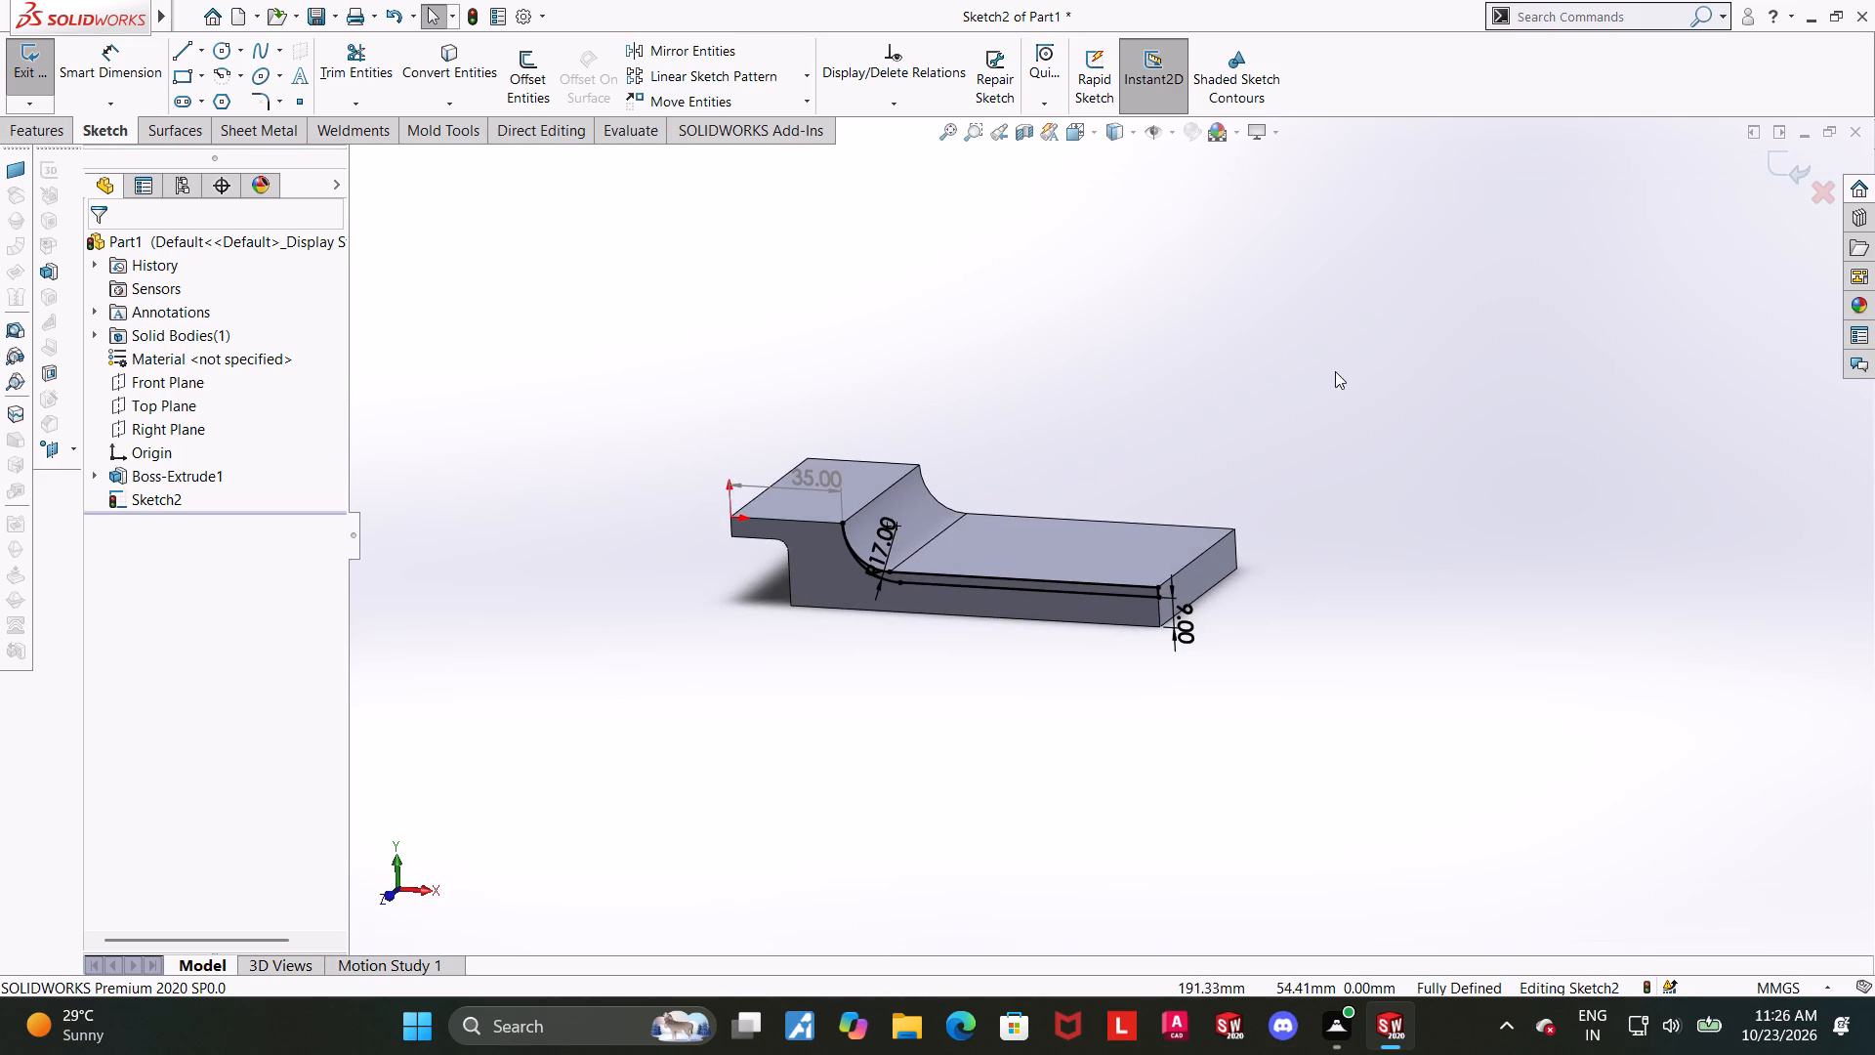
pyautogui.scroll(-1, 1335, 371)
pyautogui.click(1776, 165)
pyautogui.click(345, 76)
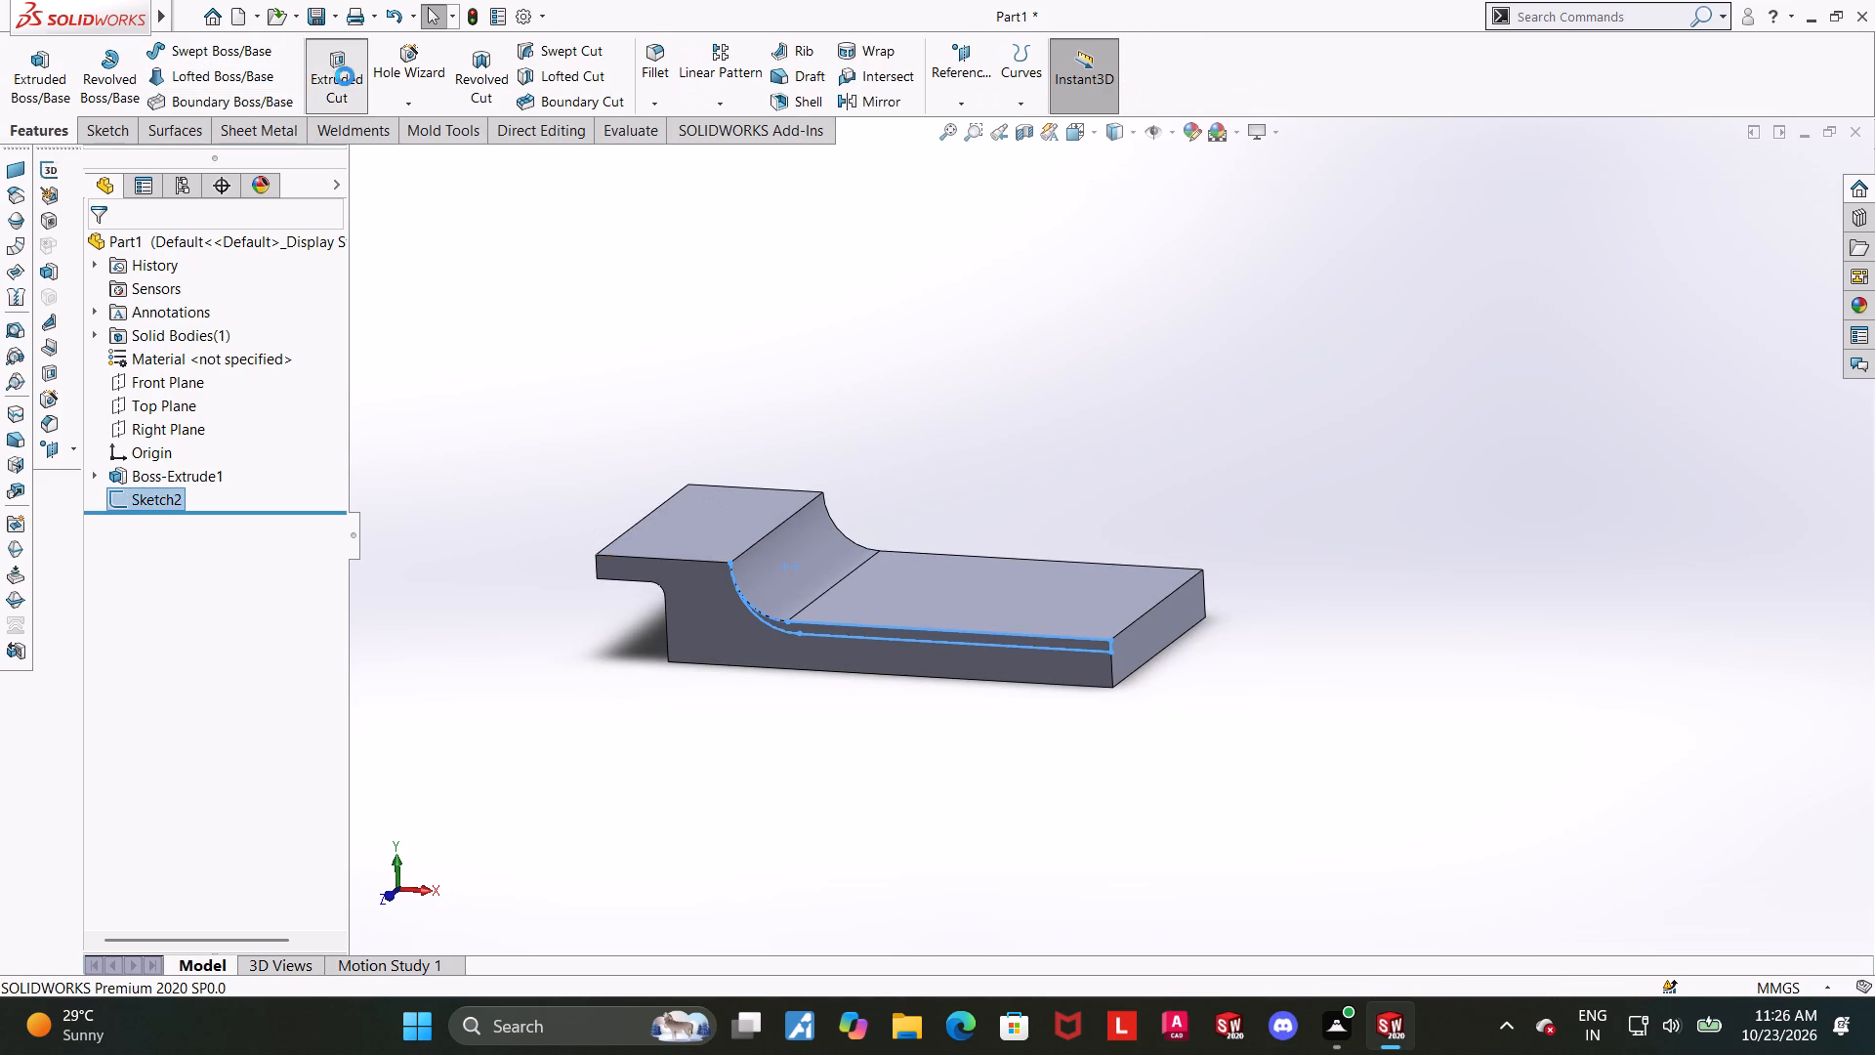
pyautogui.press('3')
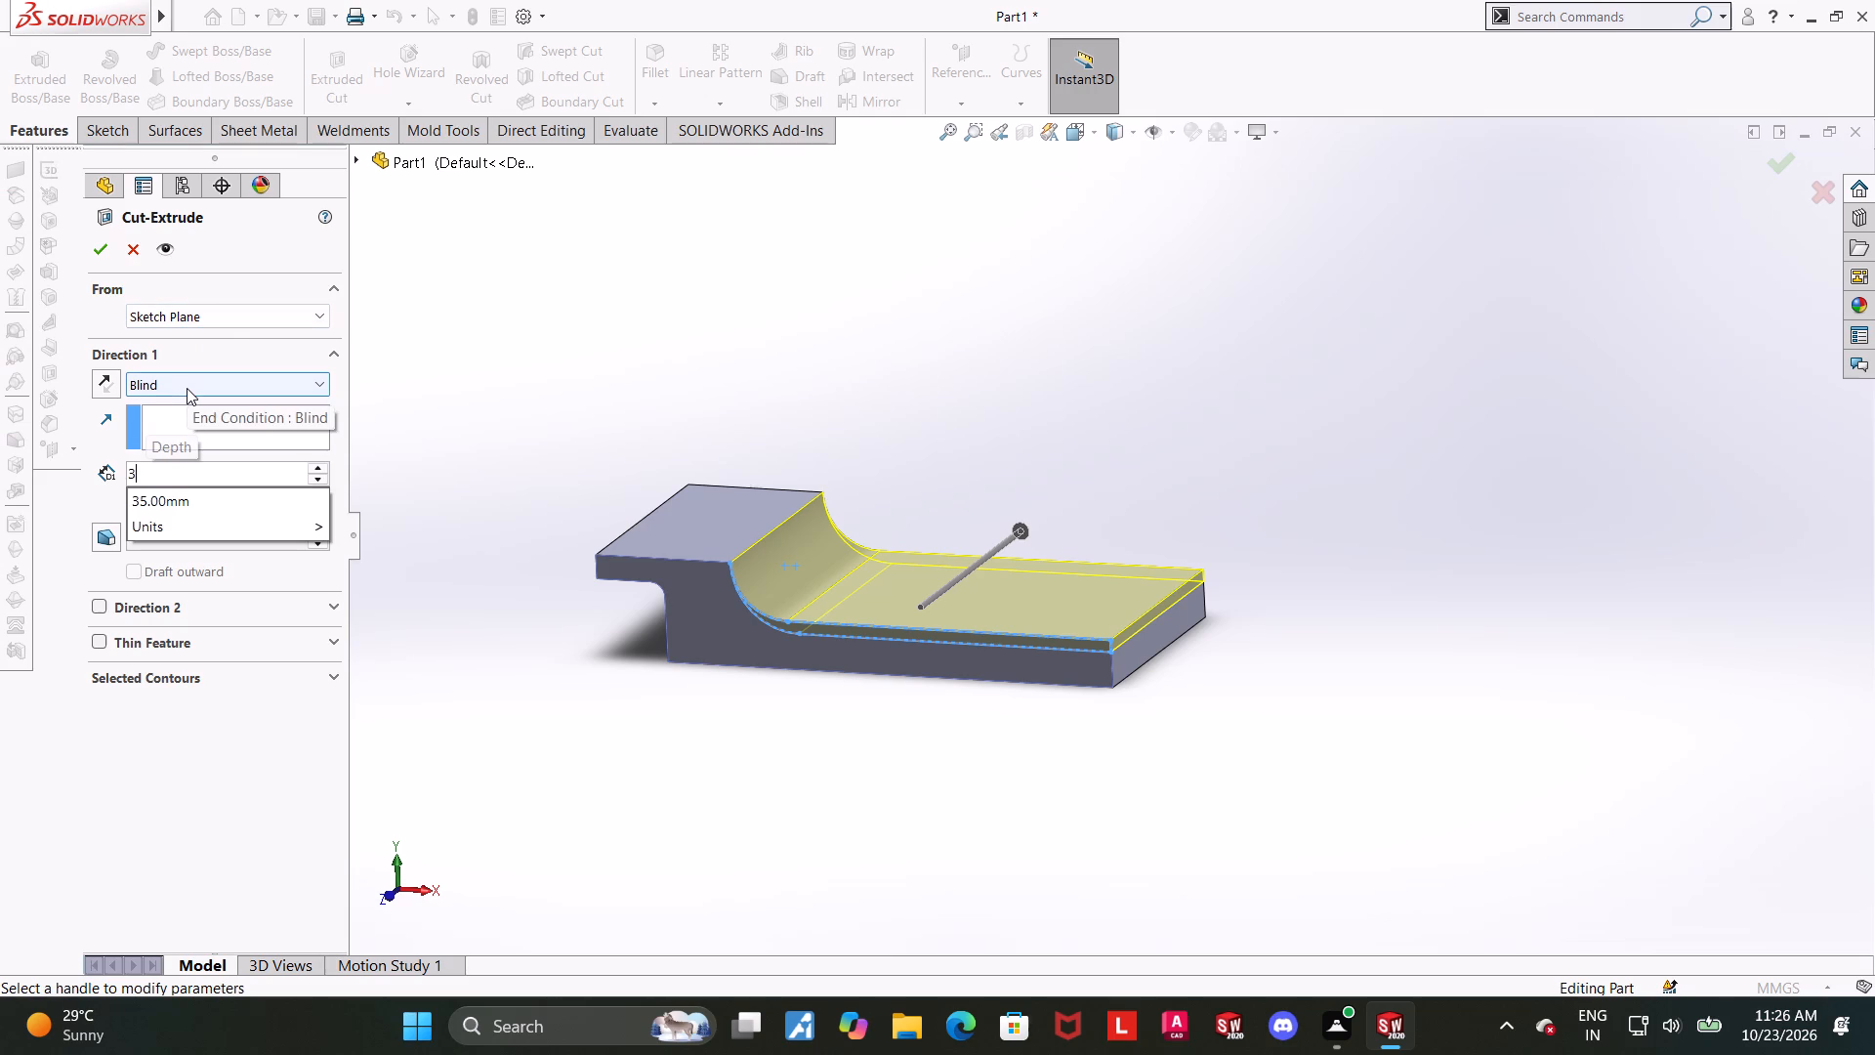
pyautogui.press('9')
pyautogui.press('Return')
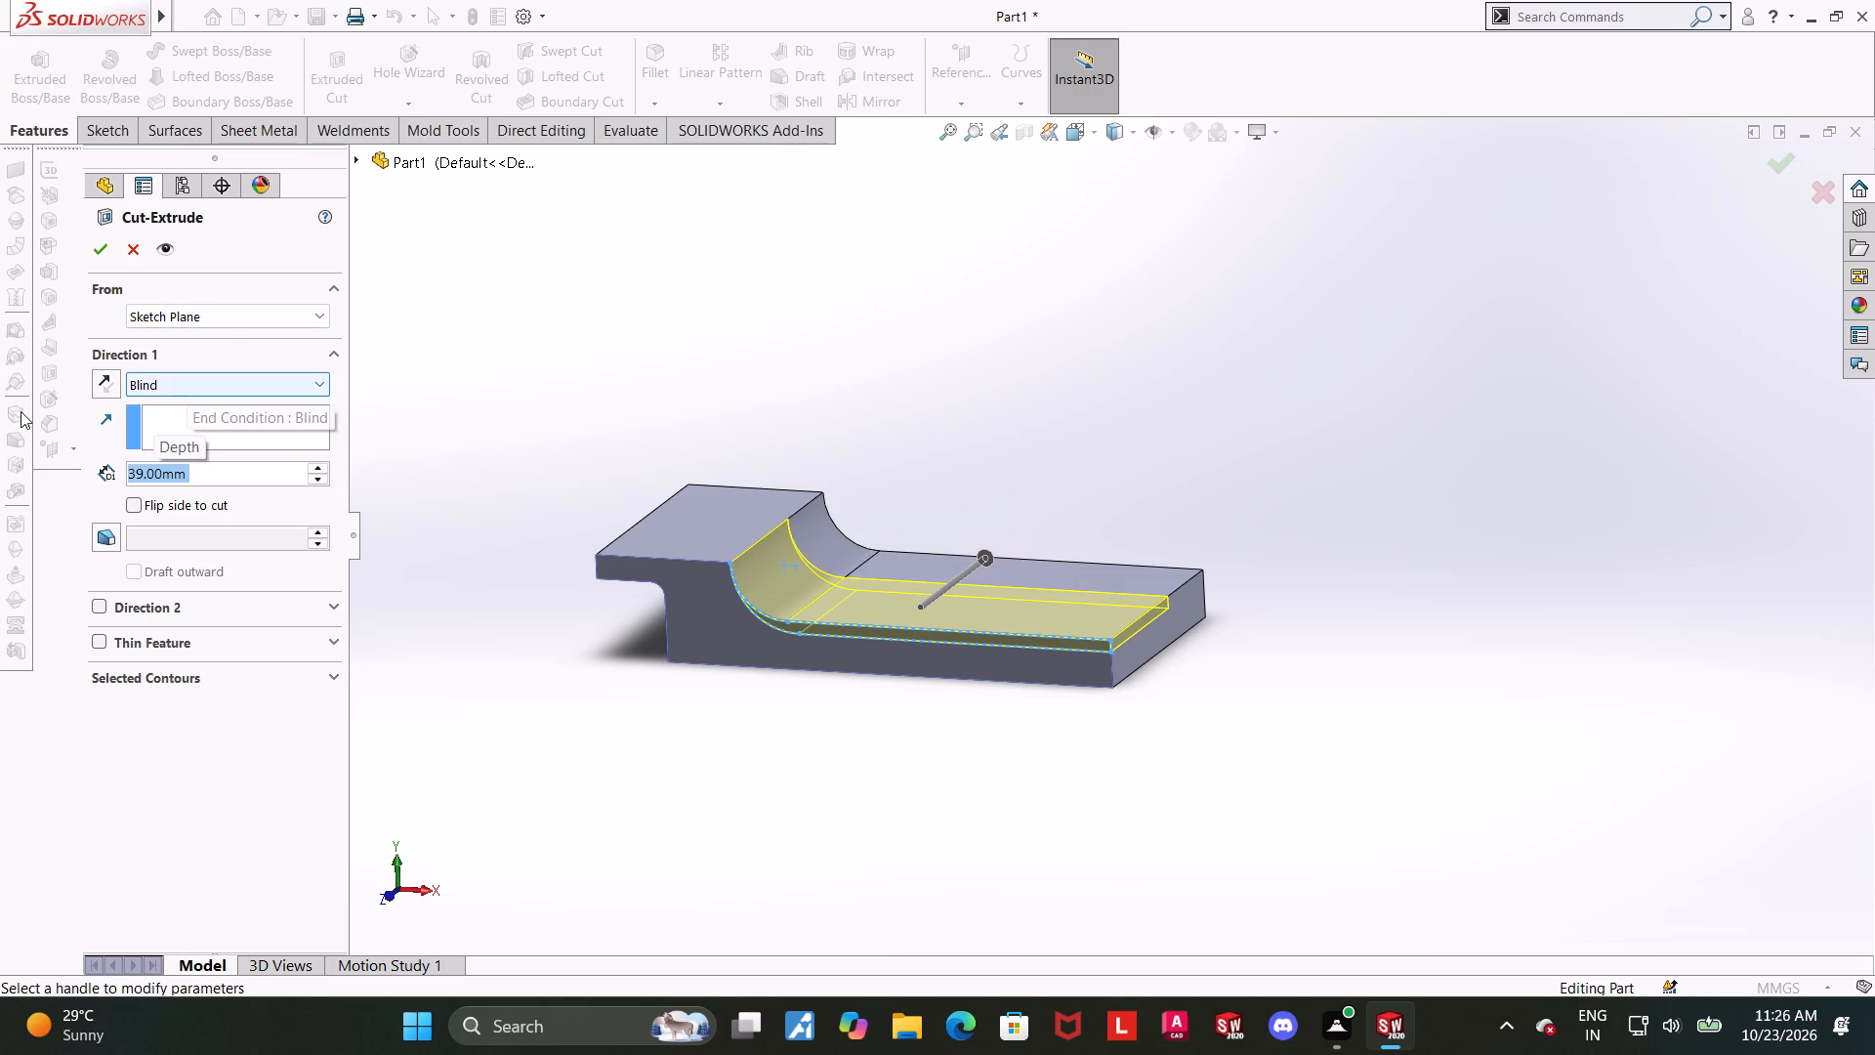
pyautogui.click(88, 249)
pyautogui.click(1340, 406)
# Examine the recess cut along the concave arc and the lower step.
pyautogui.middleClick(1232, 443)
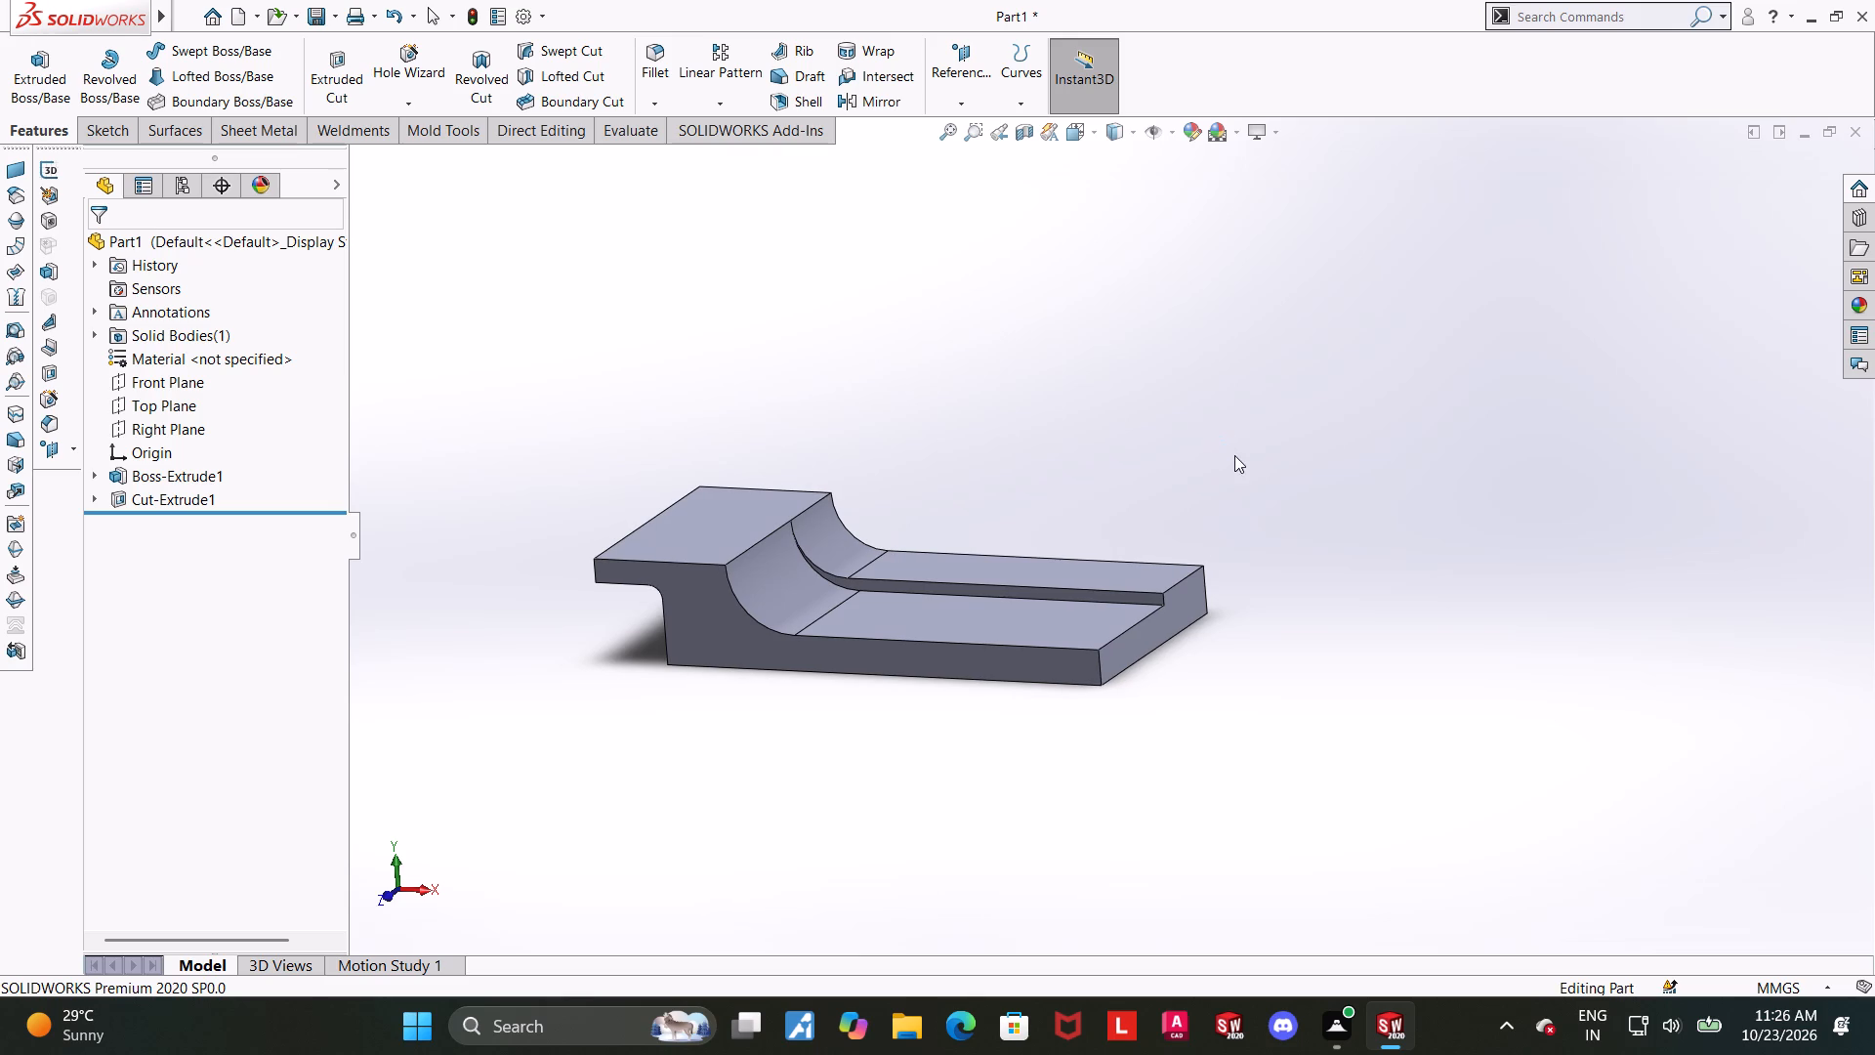
pyautogui.moveTo(1229, 463); pyautogui.dragTo(1205, 479, button='middle')
pyautogui.scroll(-2, 1435, 532)
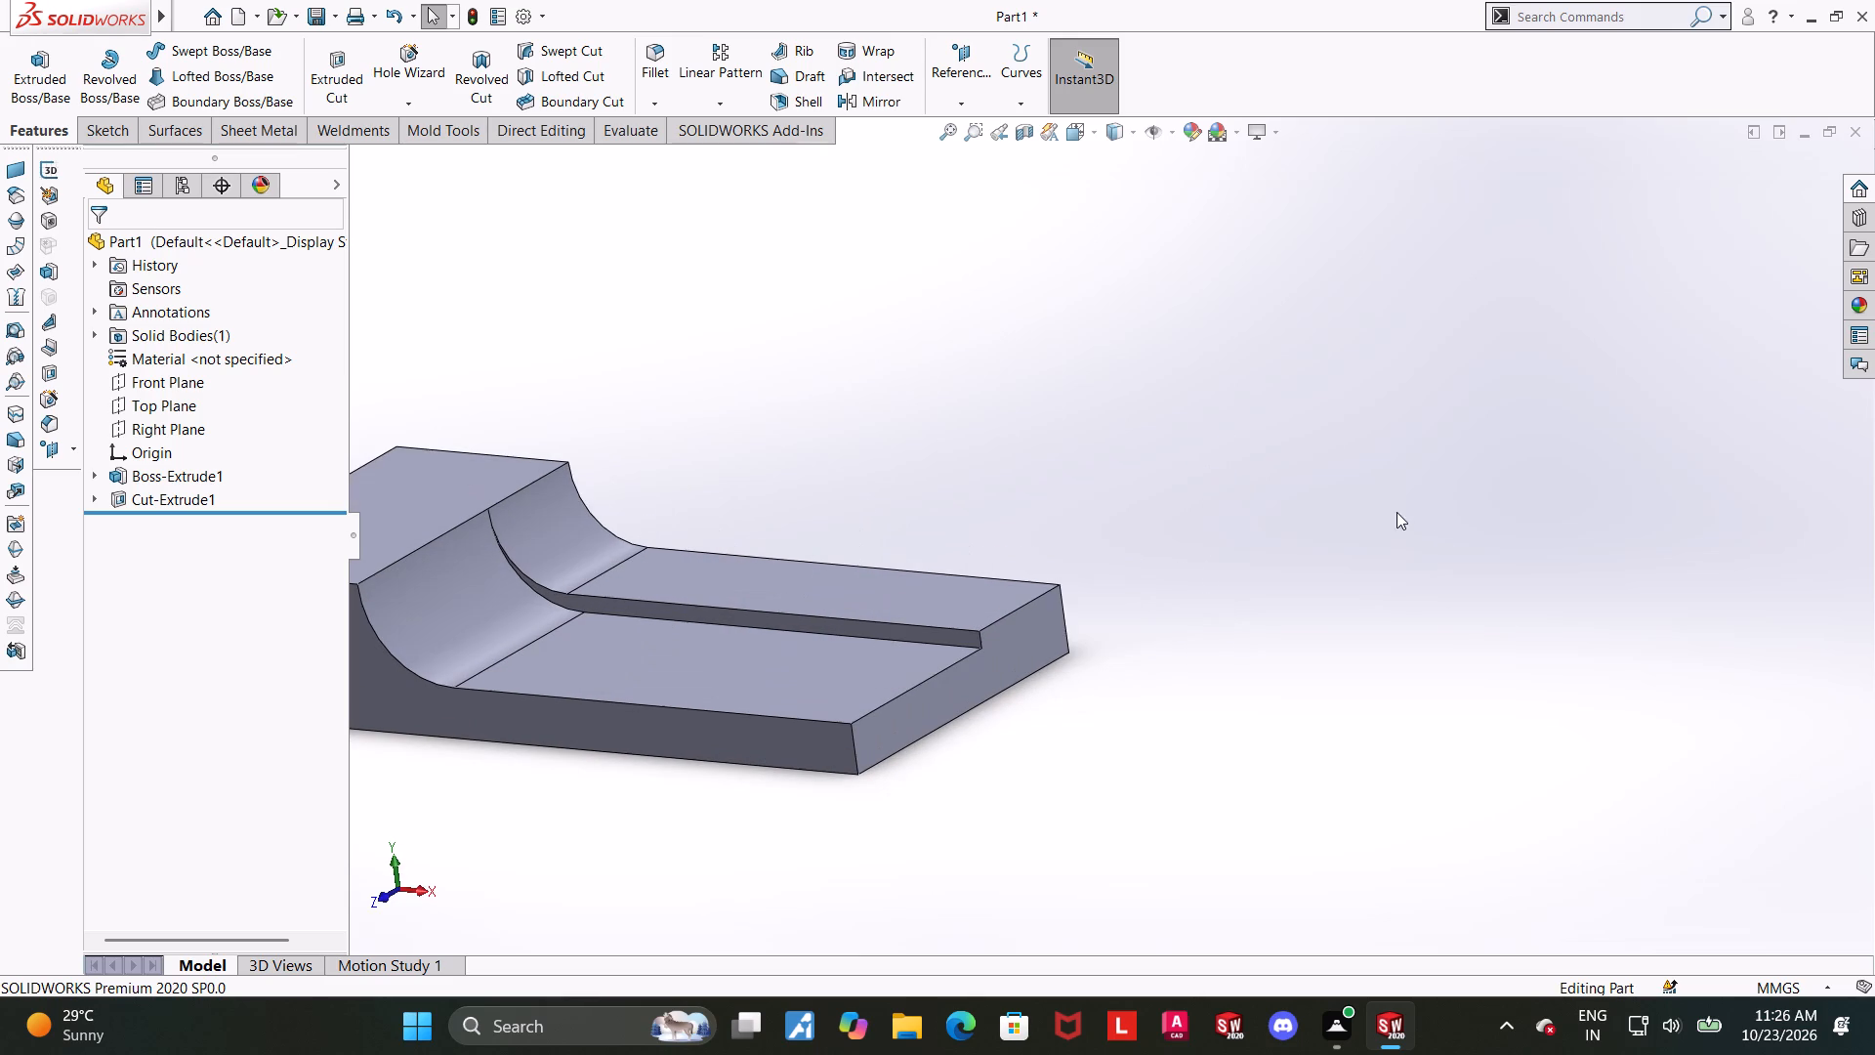
pyautogui.moveTo(1158, 594); pyautogui.dragTo(1194, 610, button='middle')
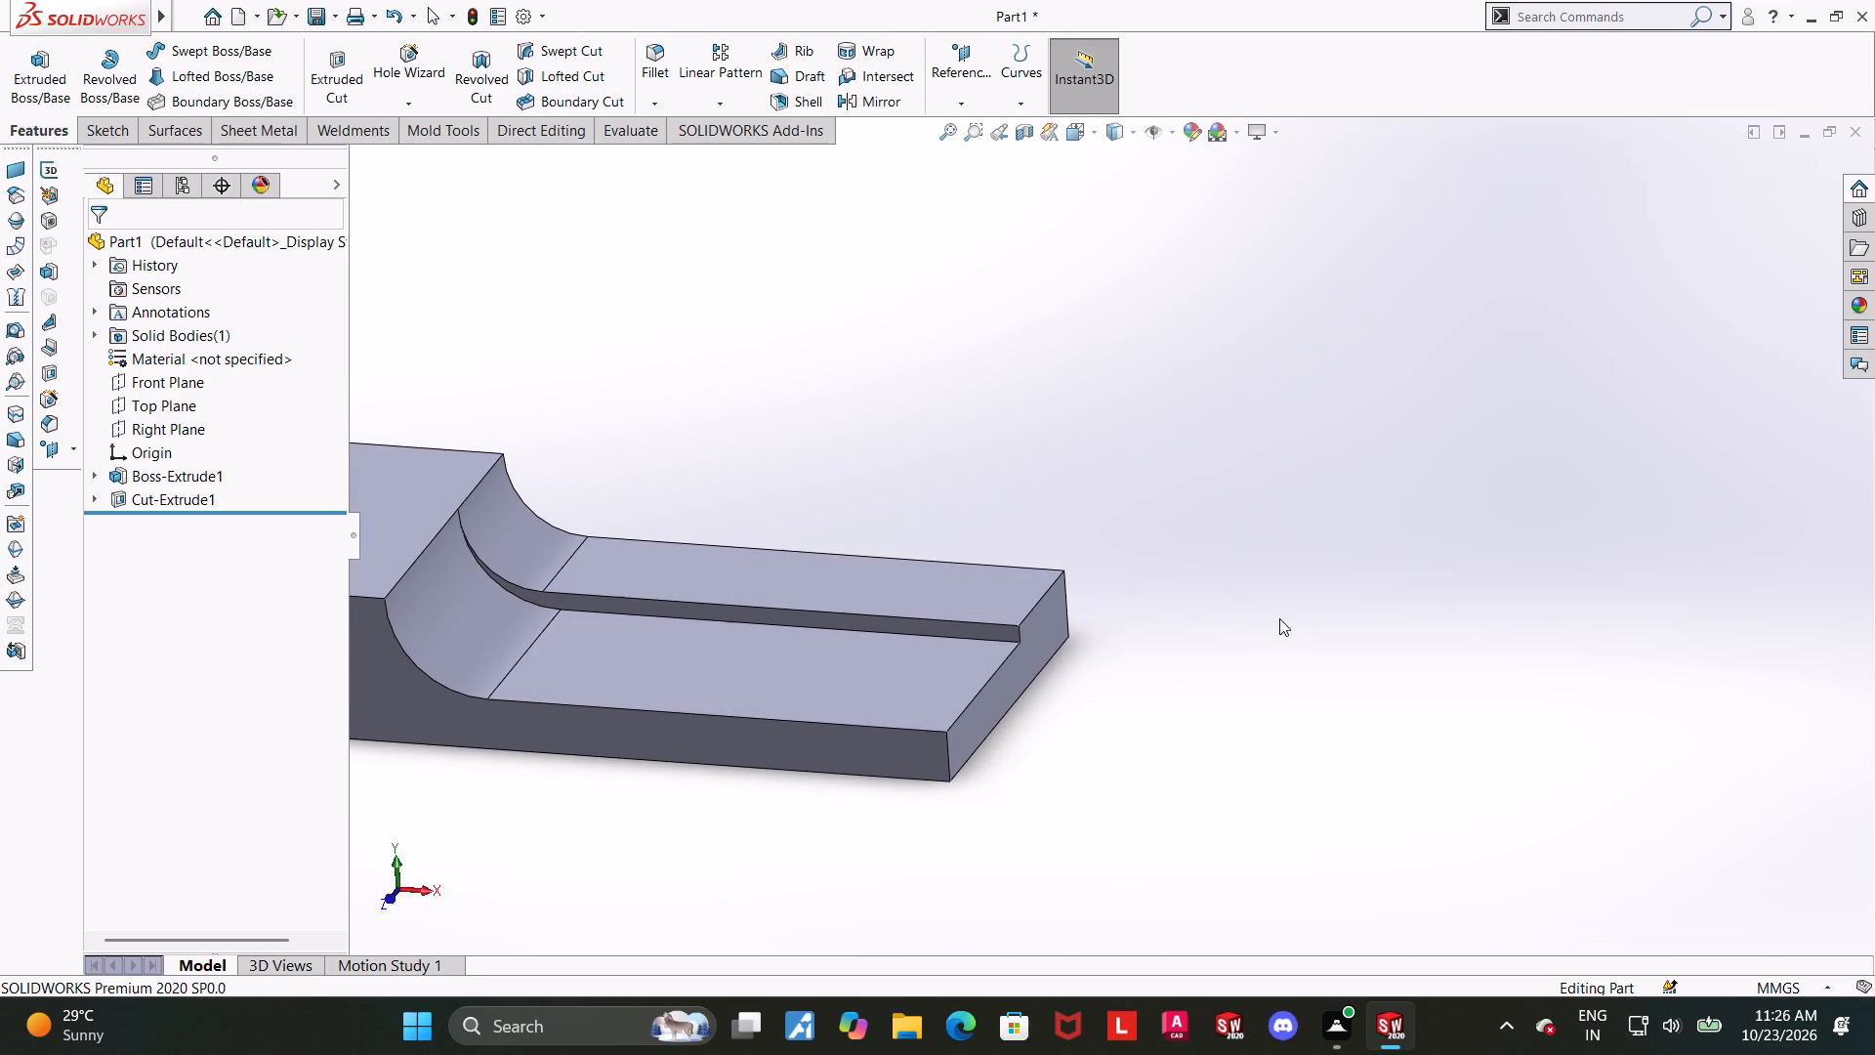
pyautogui.scroll(-1, 1237, 609)
pyautogui.scroll(4, 790, 580)
pyautogui.scroll(-5, 865, 559)
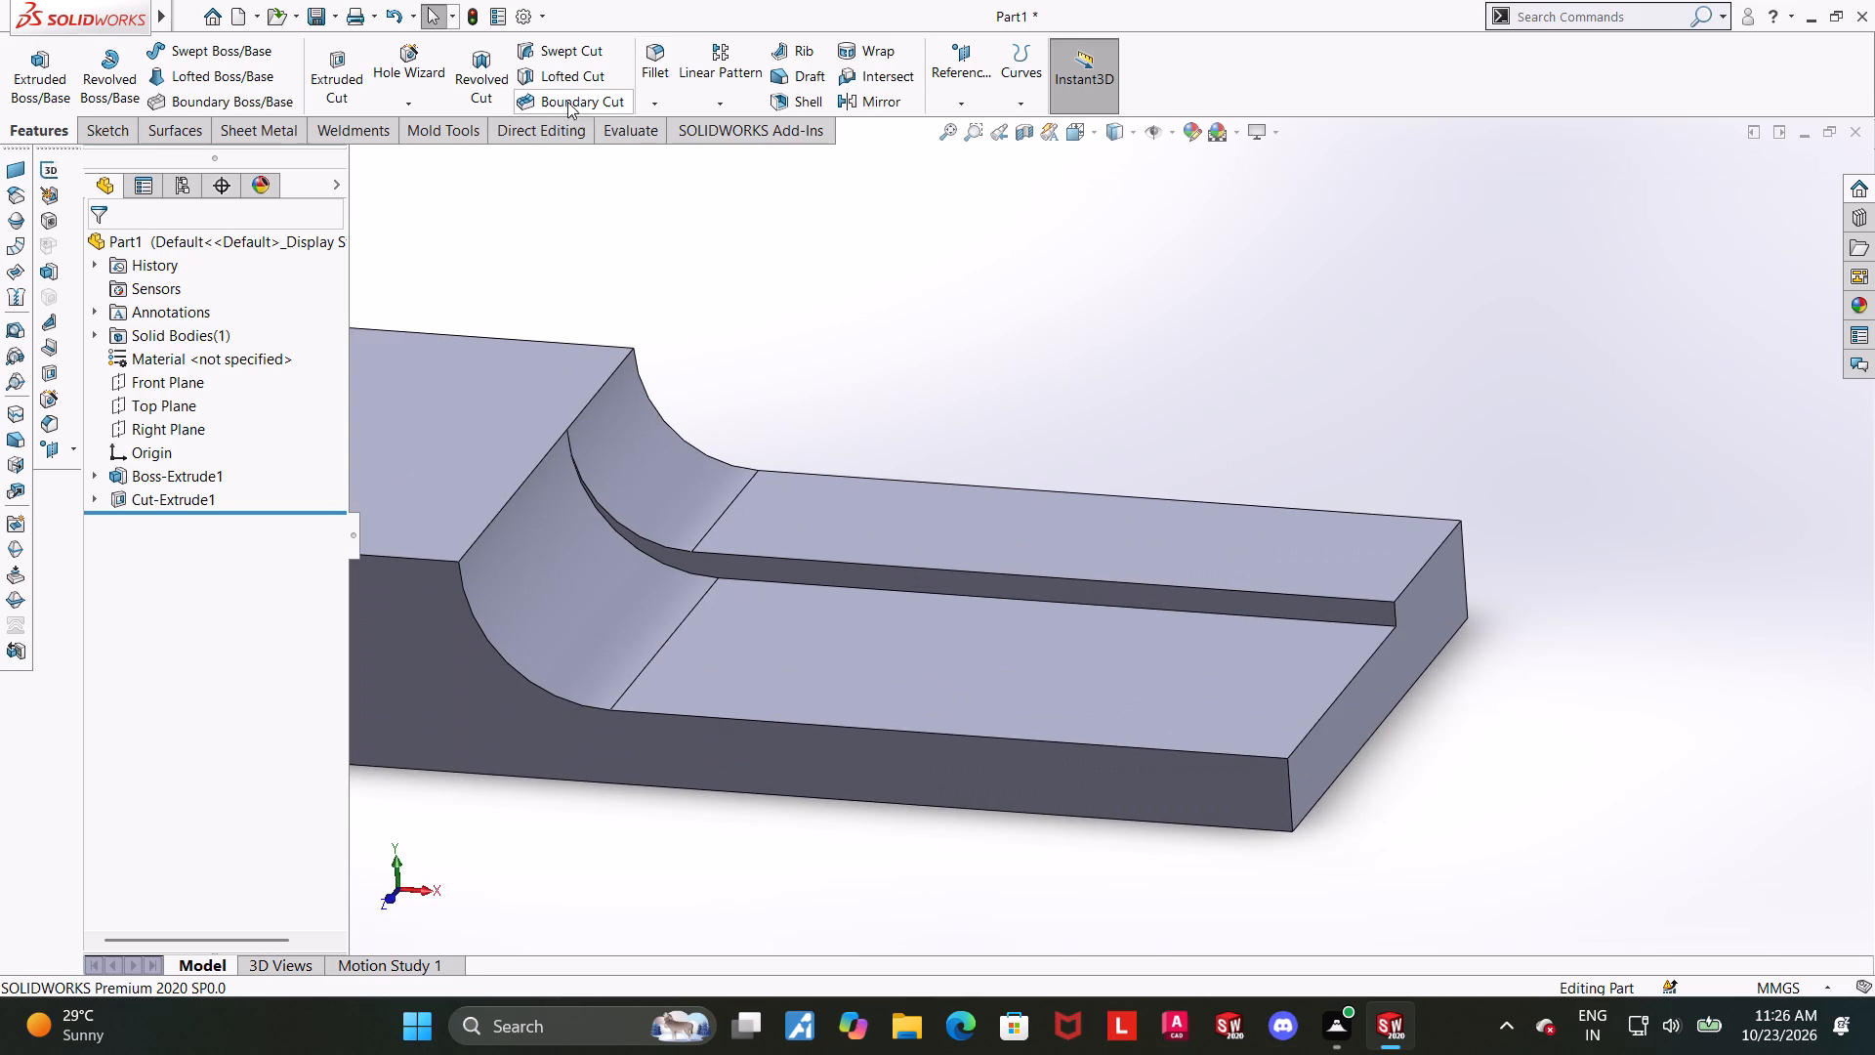
# Measure the distance between the recess's long side wall and the solid's outer side face.
pyautogui.click(636, 149)
pyautogui.click(633, 141)
pyautogui.click(229, 66)
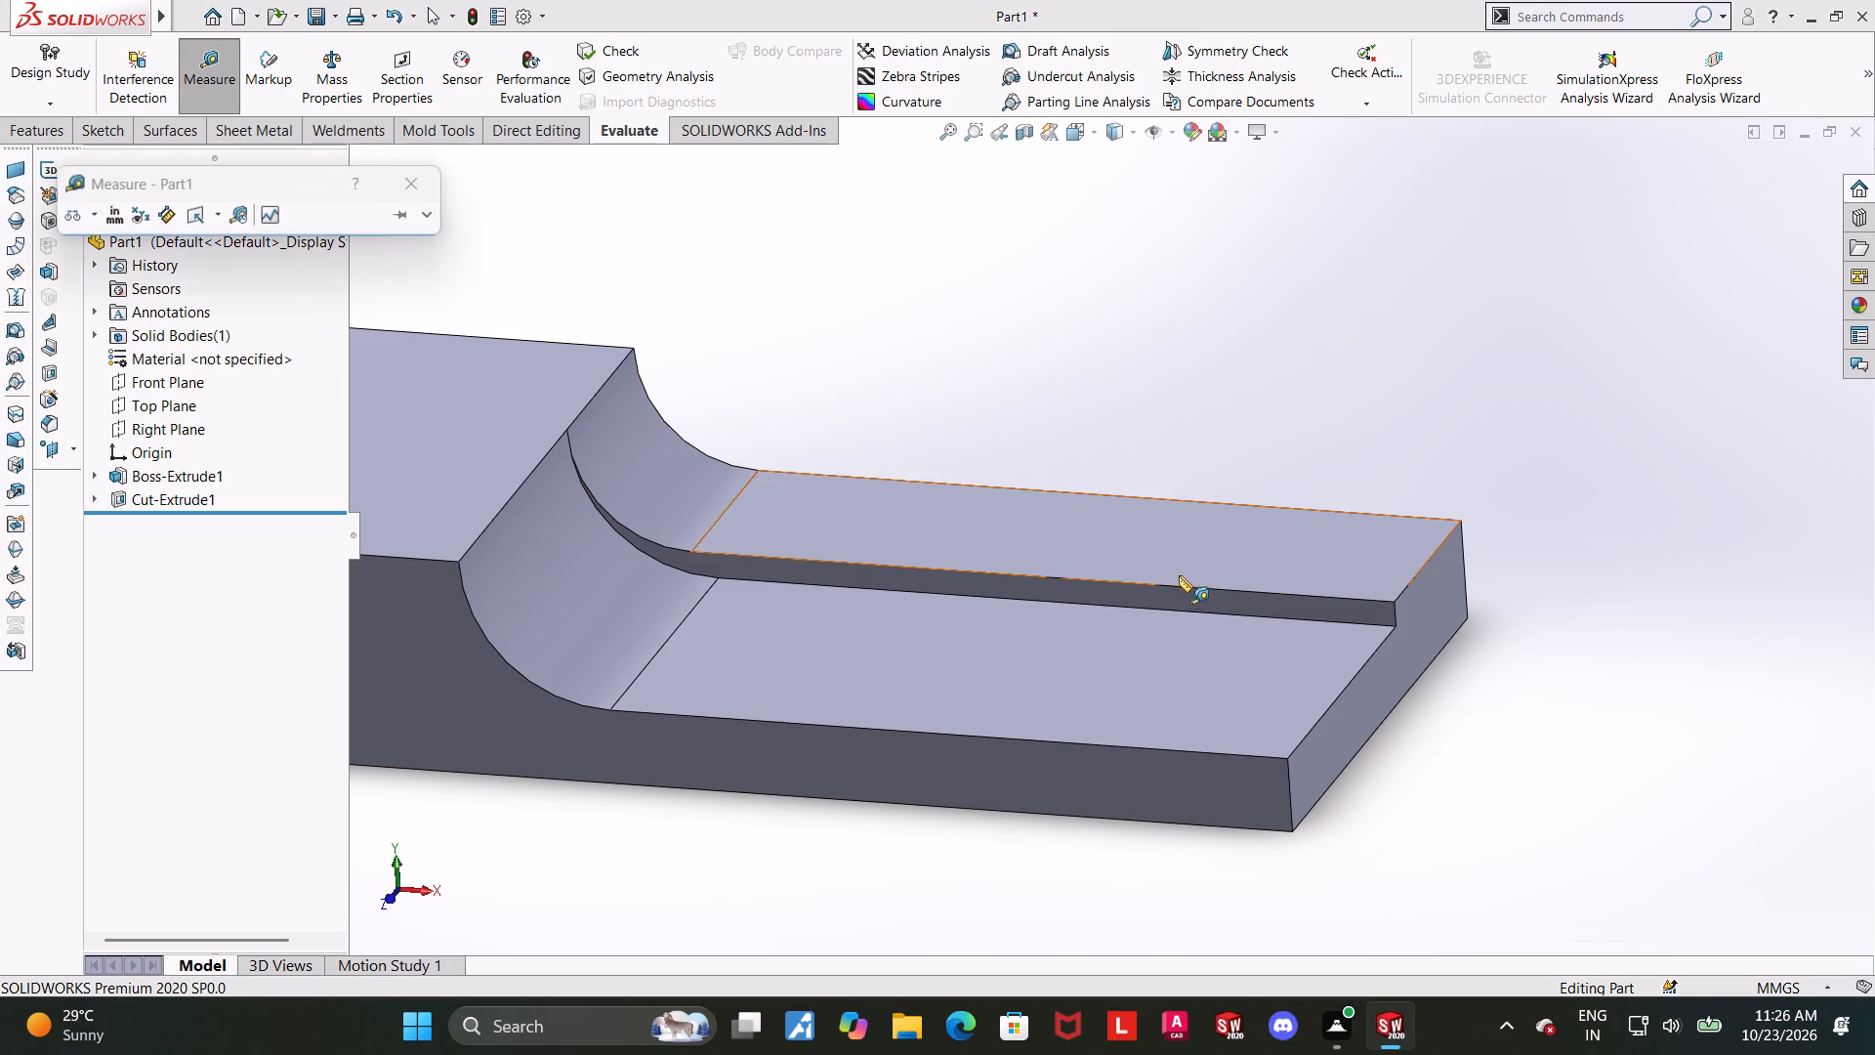
pyautogui.click(1277, 603)
pyautogui.moveTo(1483, 567); pyautogui.dragTo(1317, 595, button='middle')
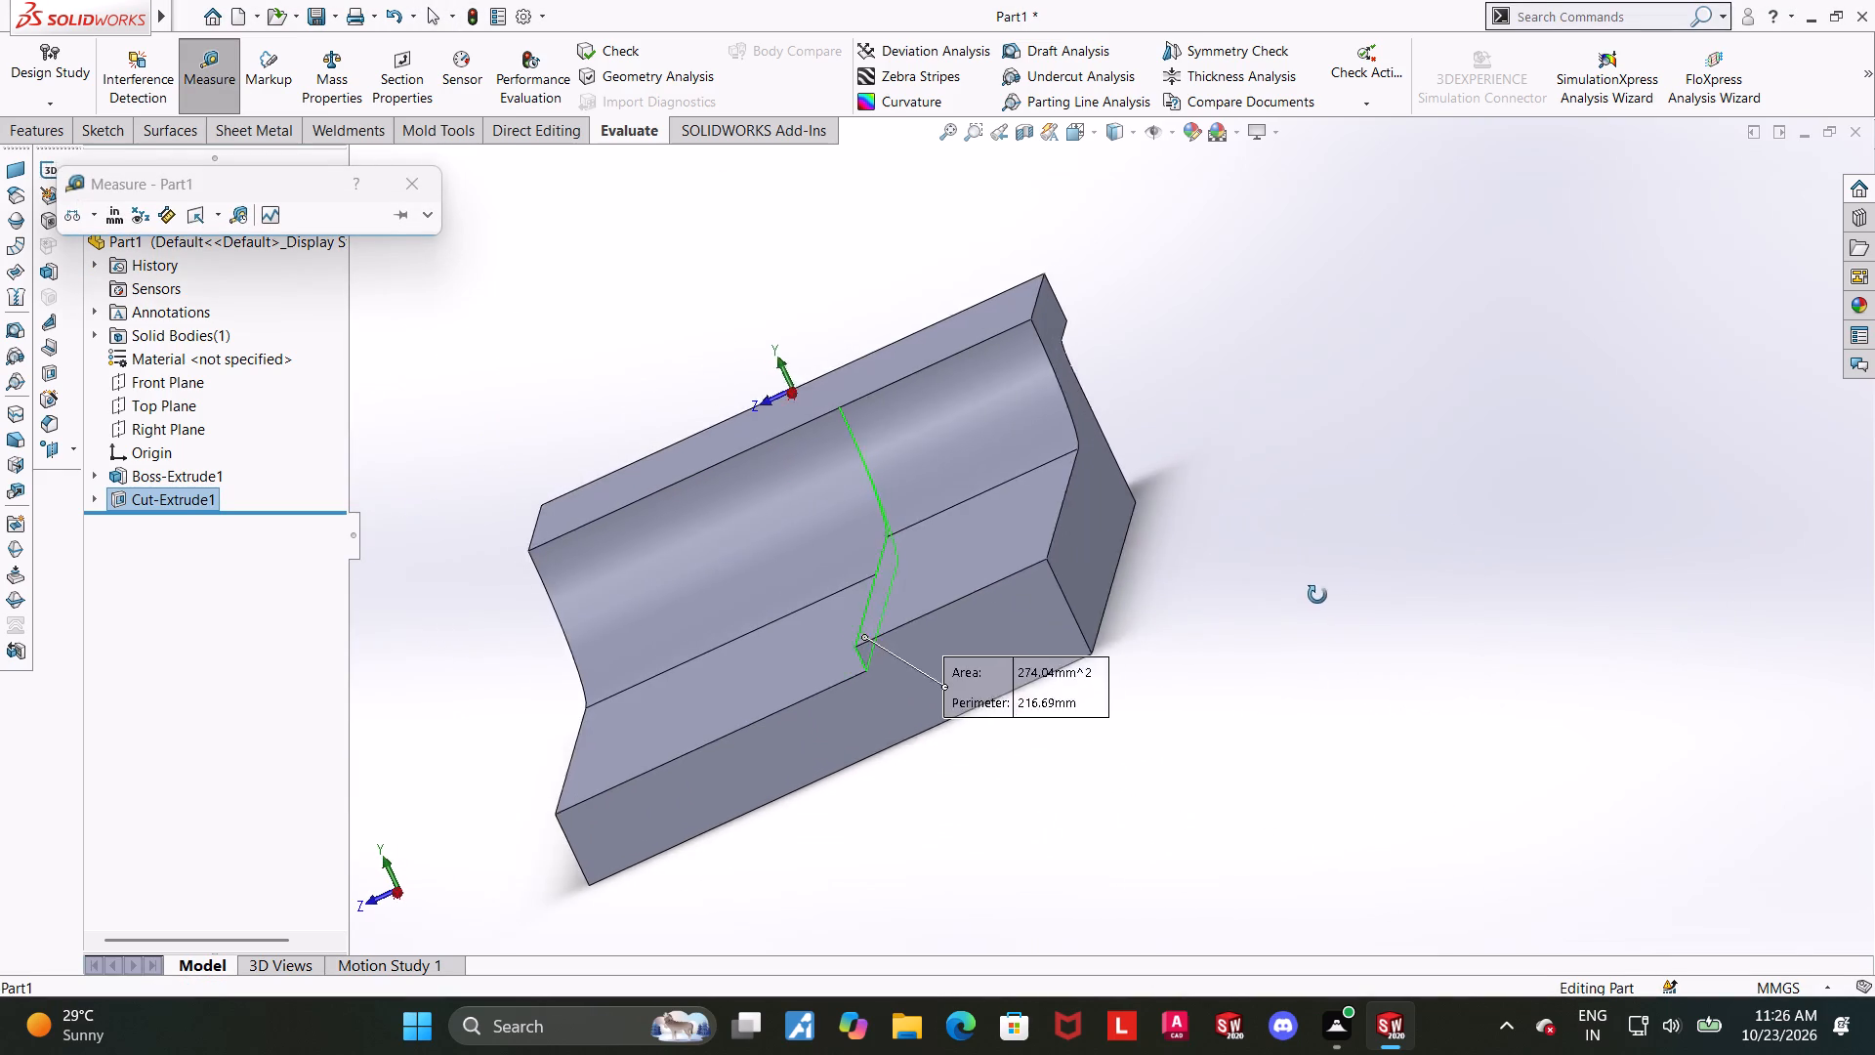
pyautogui.moveTo(1317, 595); pyautogui.dragTo(1305, 604, button='middle')
pyautogui.click(1060, 560)
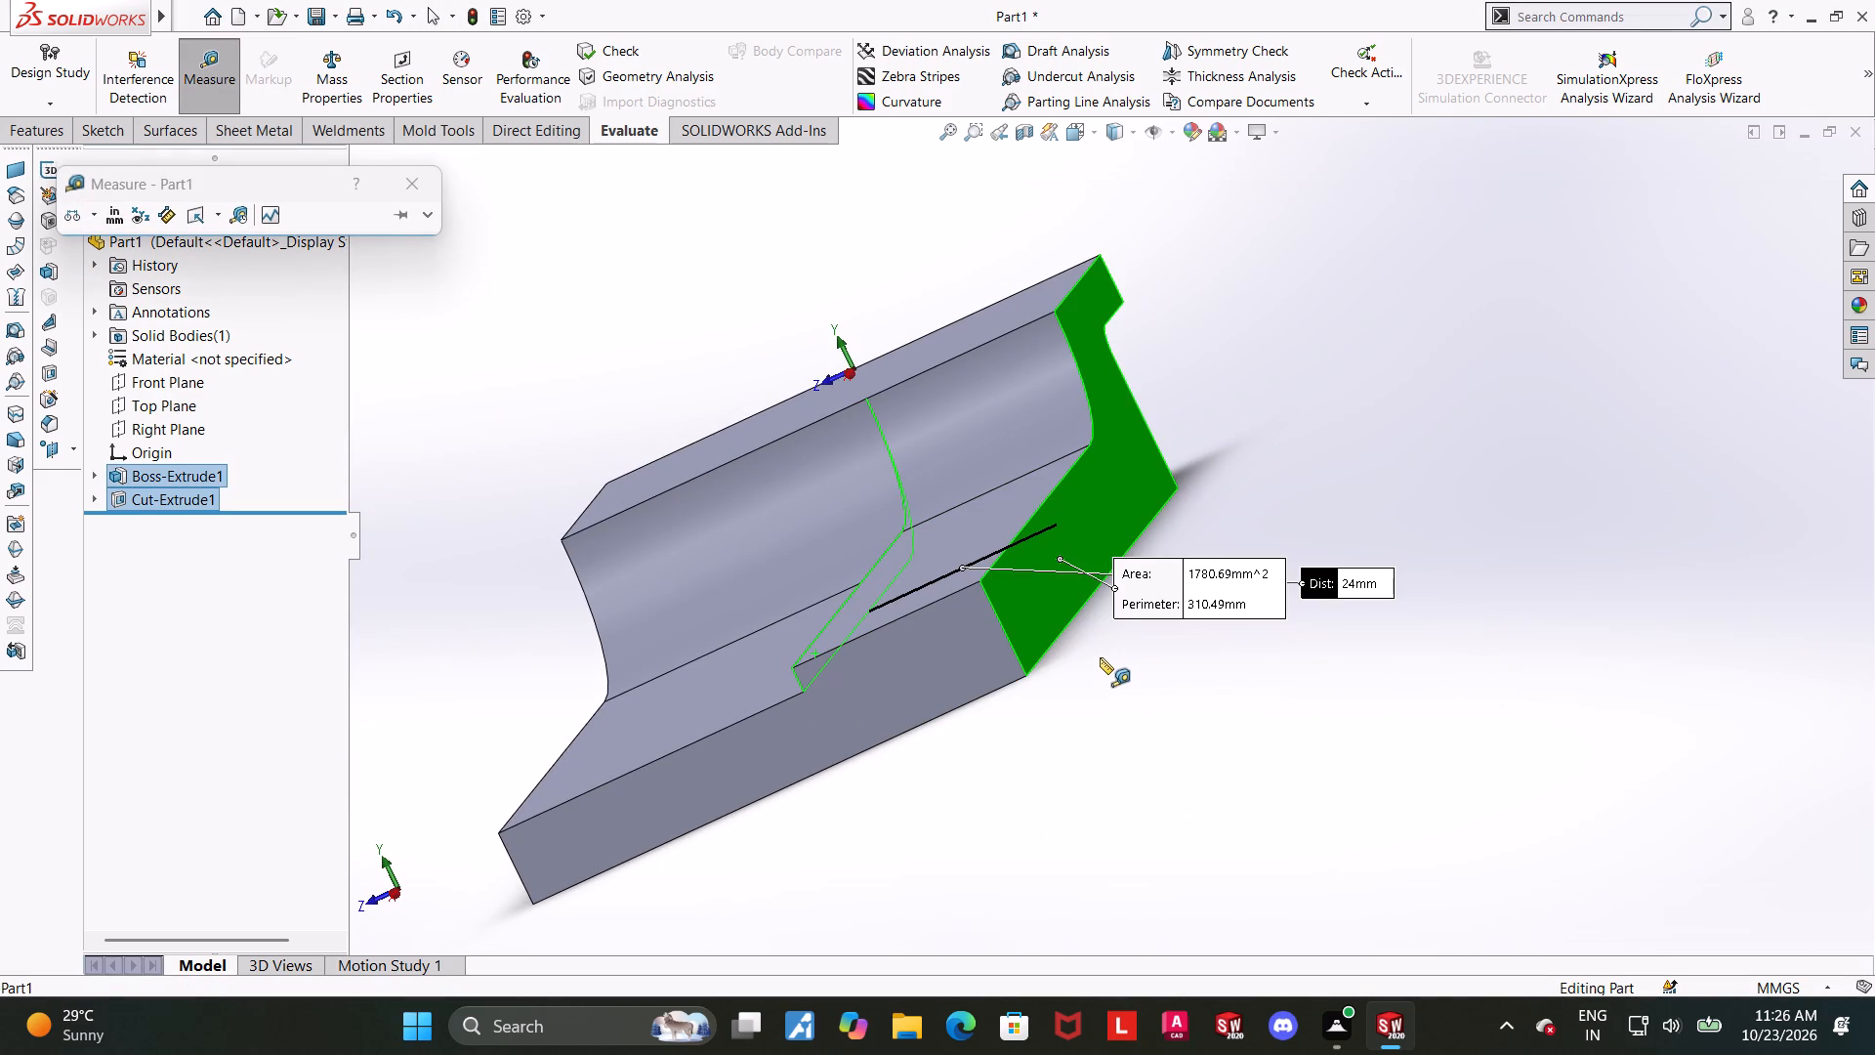
pyautogui.press('Escape')
# Examine the recess, its dividing step and the two lower faces from several angles.
pyautogui.moveTo(1053, 670); pyautogui.dragTo(1149, 643, button='middle')
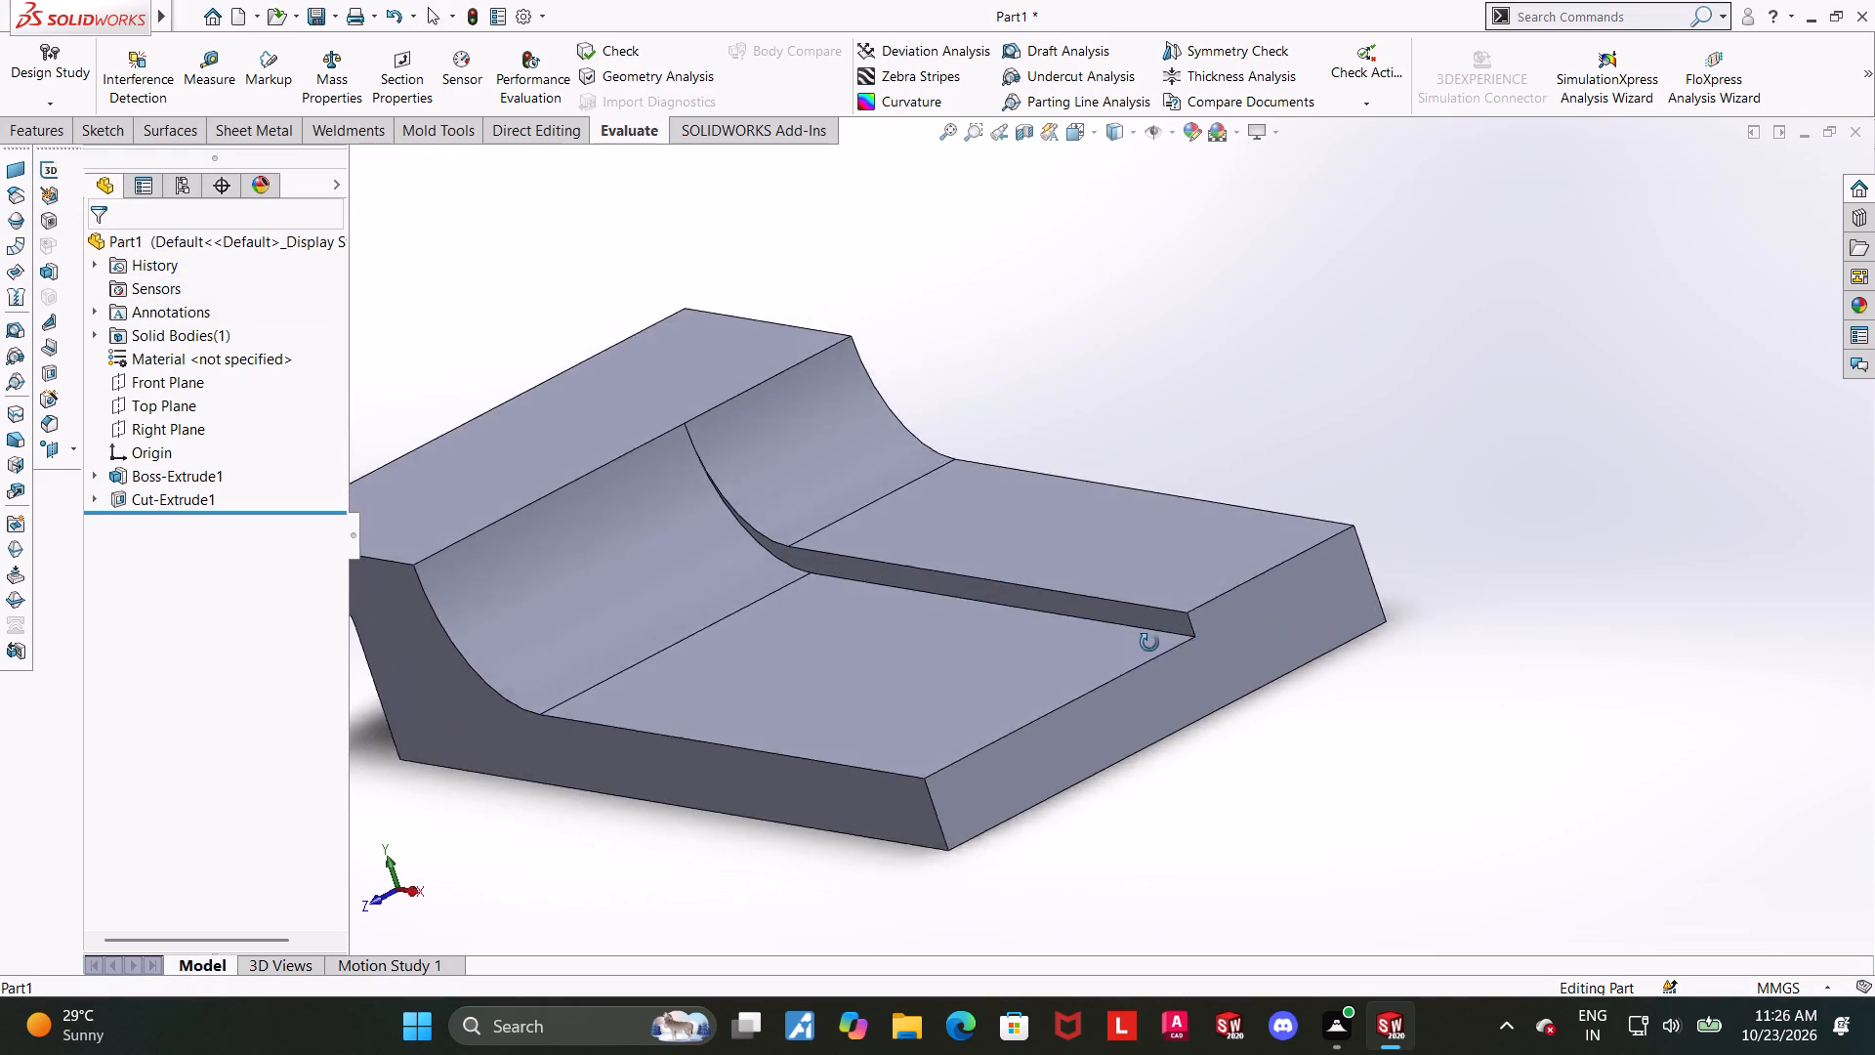
pyautogui.moveTo(1149, 643); pyautogui.dragTo(1263, 665, button='middle')
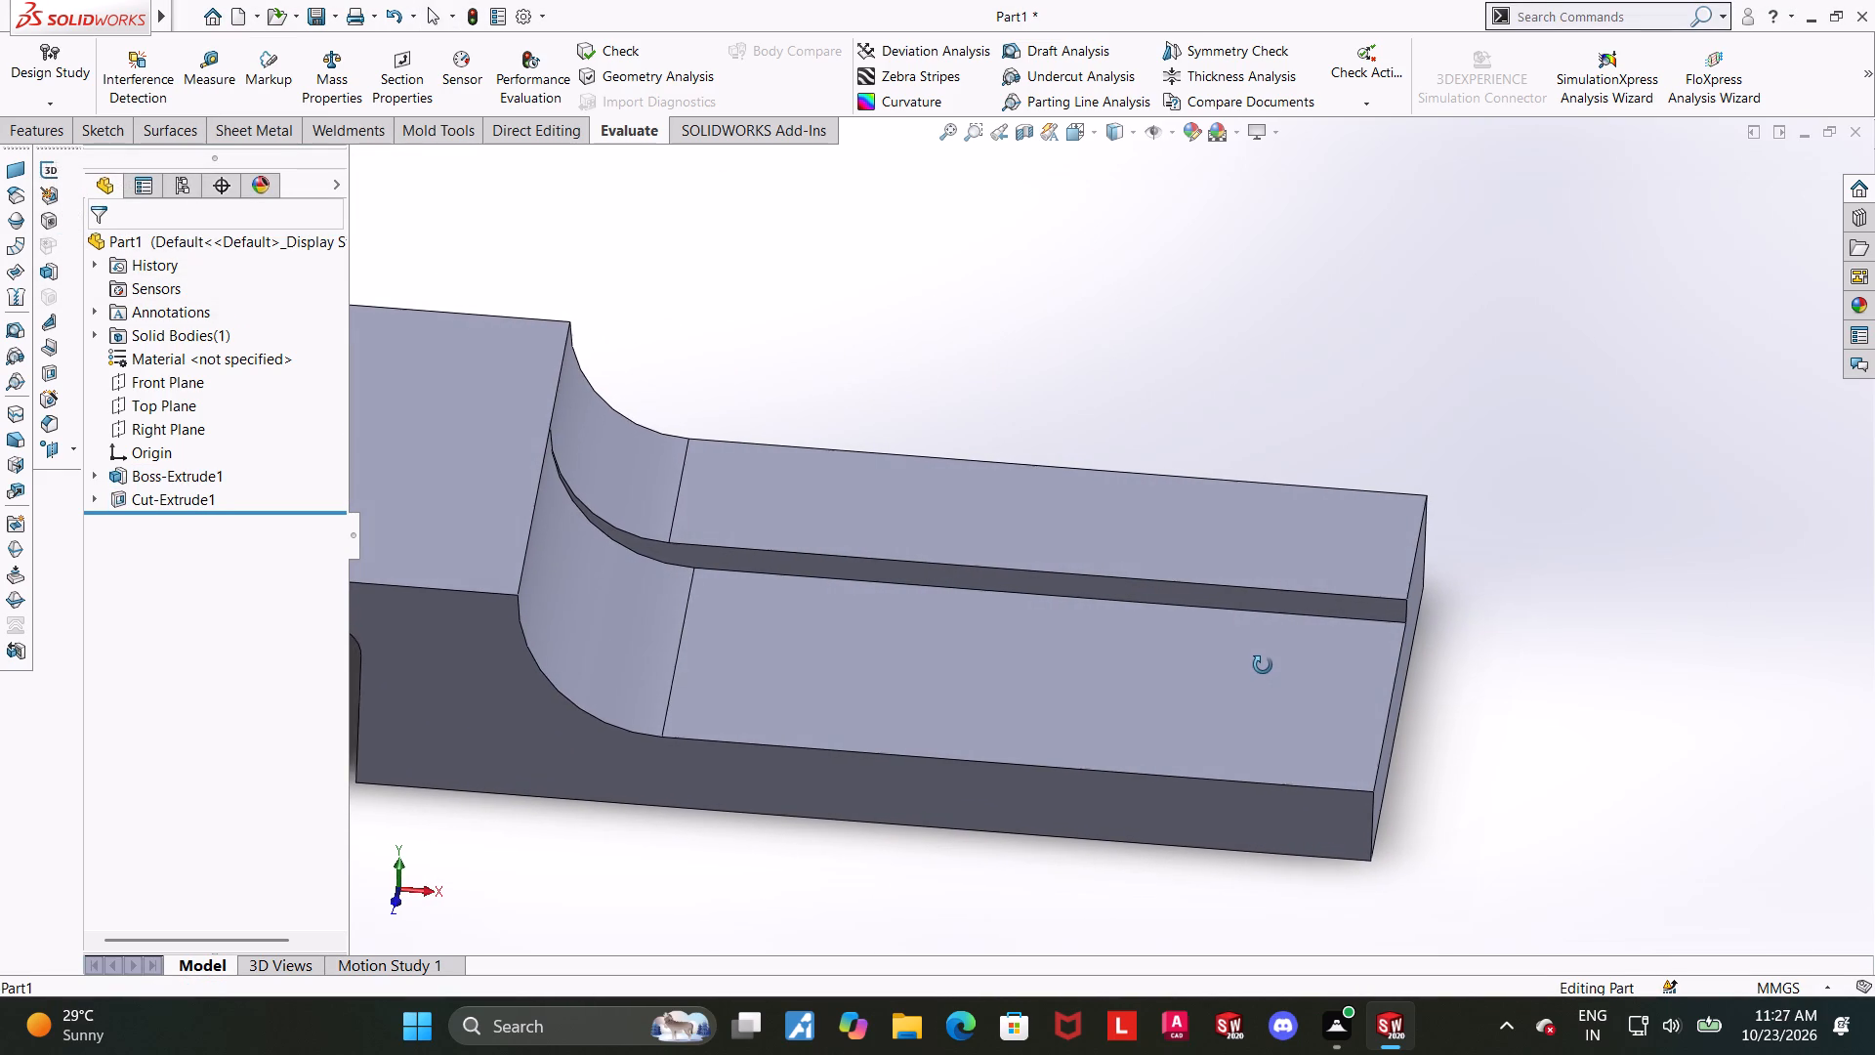
pyautogui.moveTo(1263, 665); pyautogui.dragTo(1243, 655, button='middle')
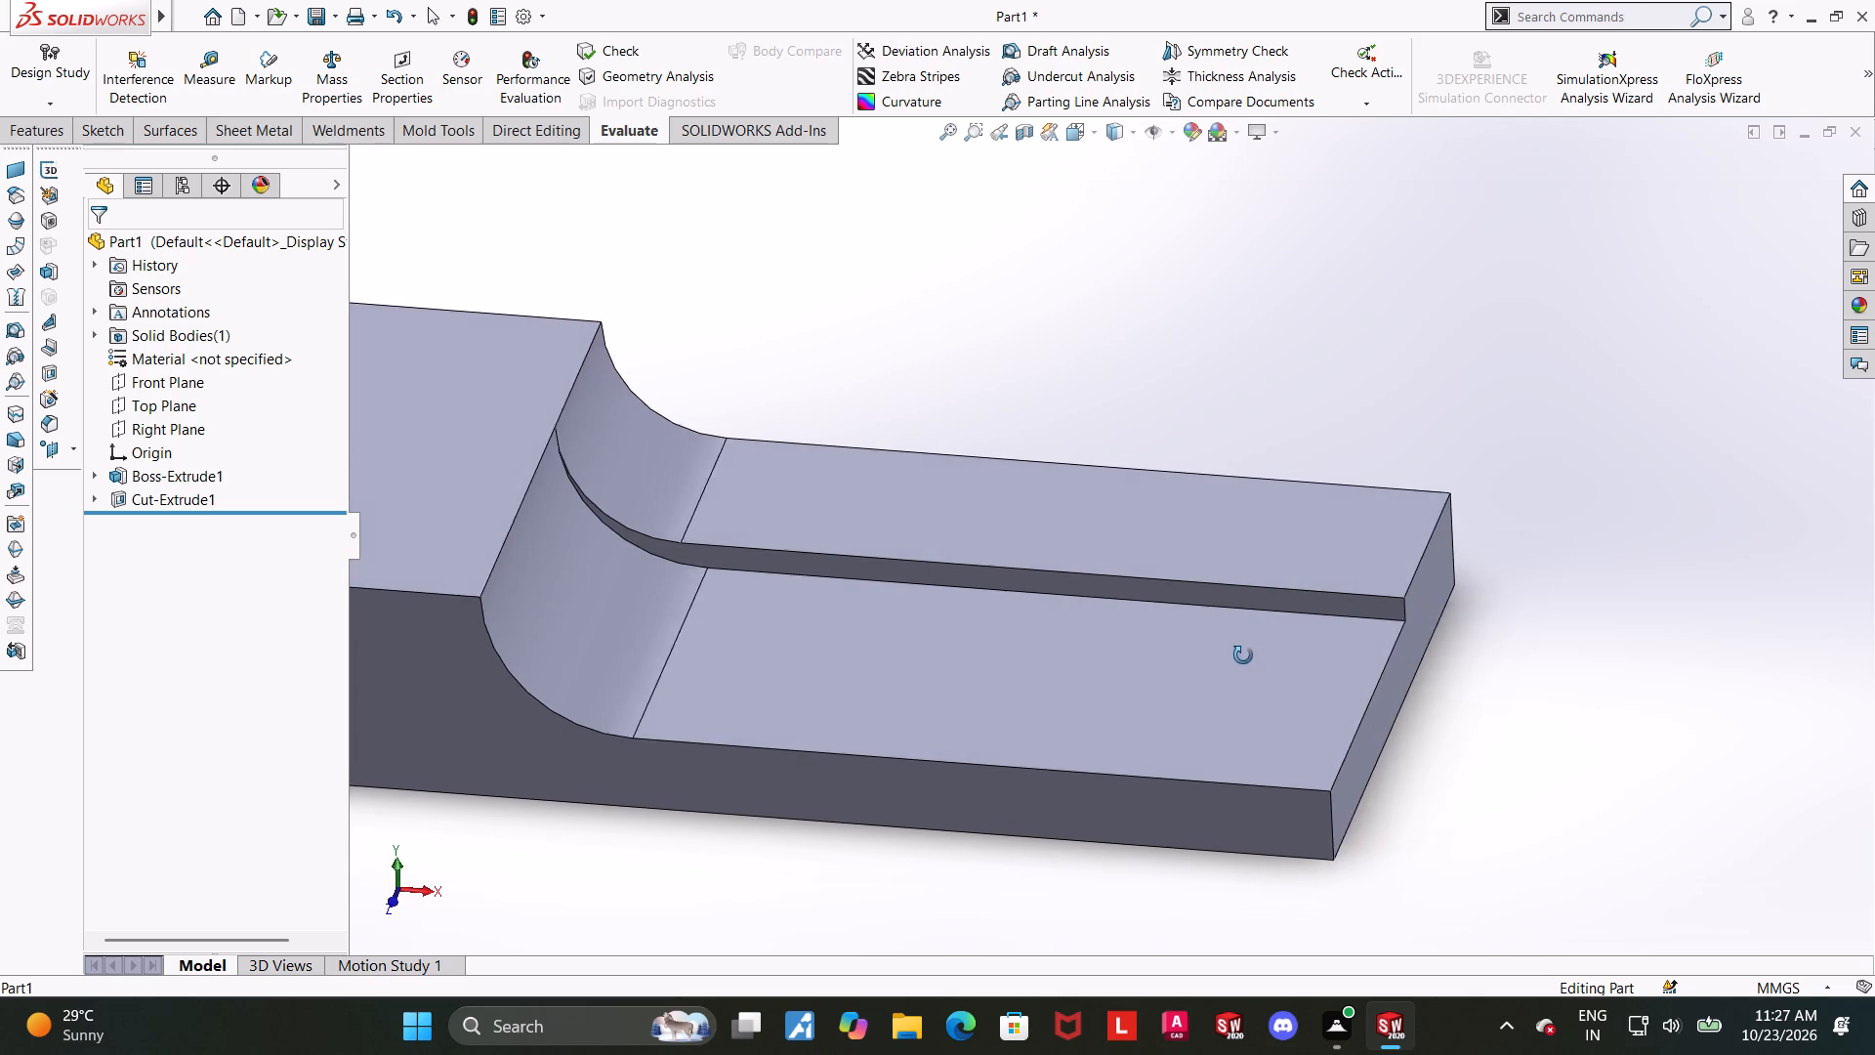
pyautogui.moveTo(1243, 655); pyautogui.dragTo(1263, 654, button='middle')
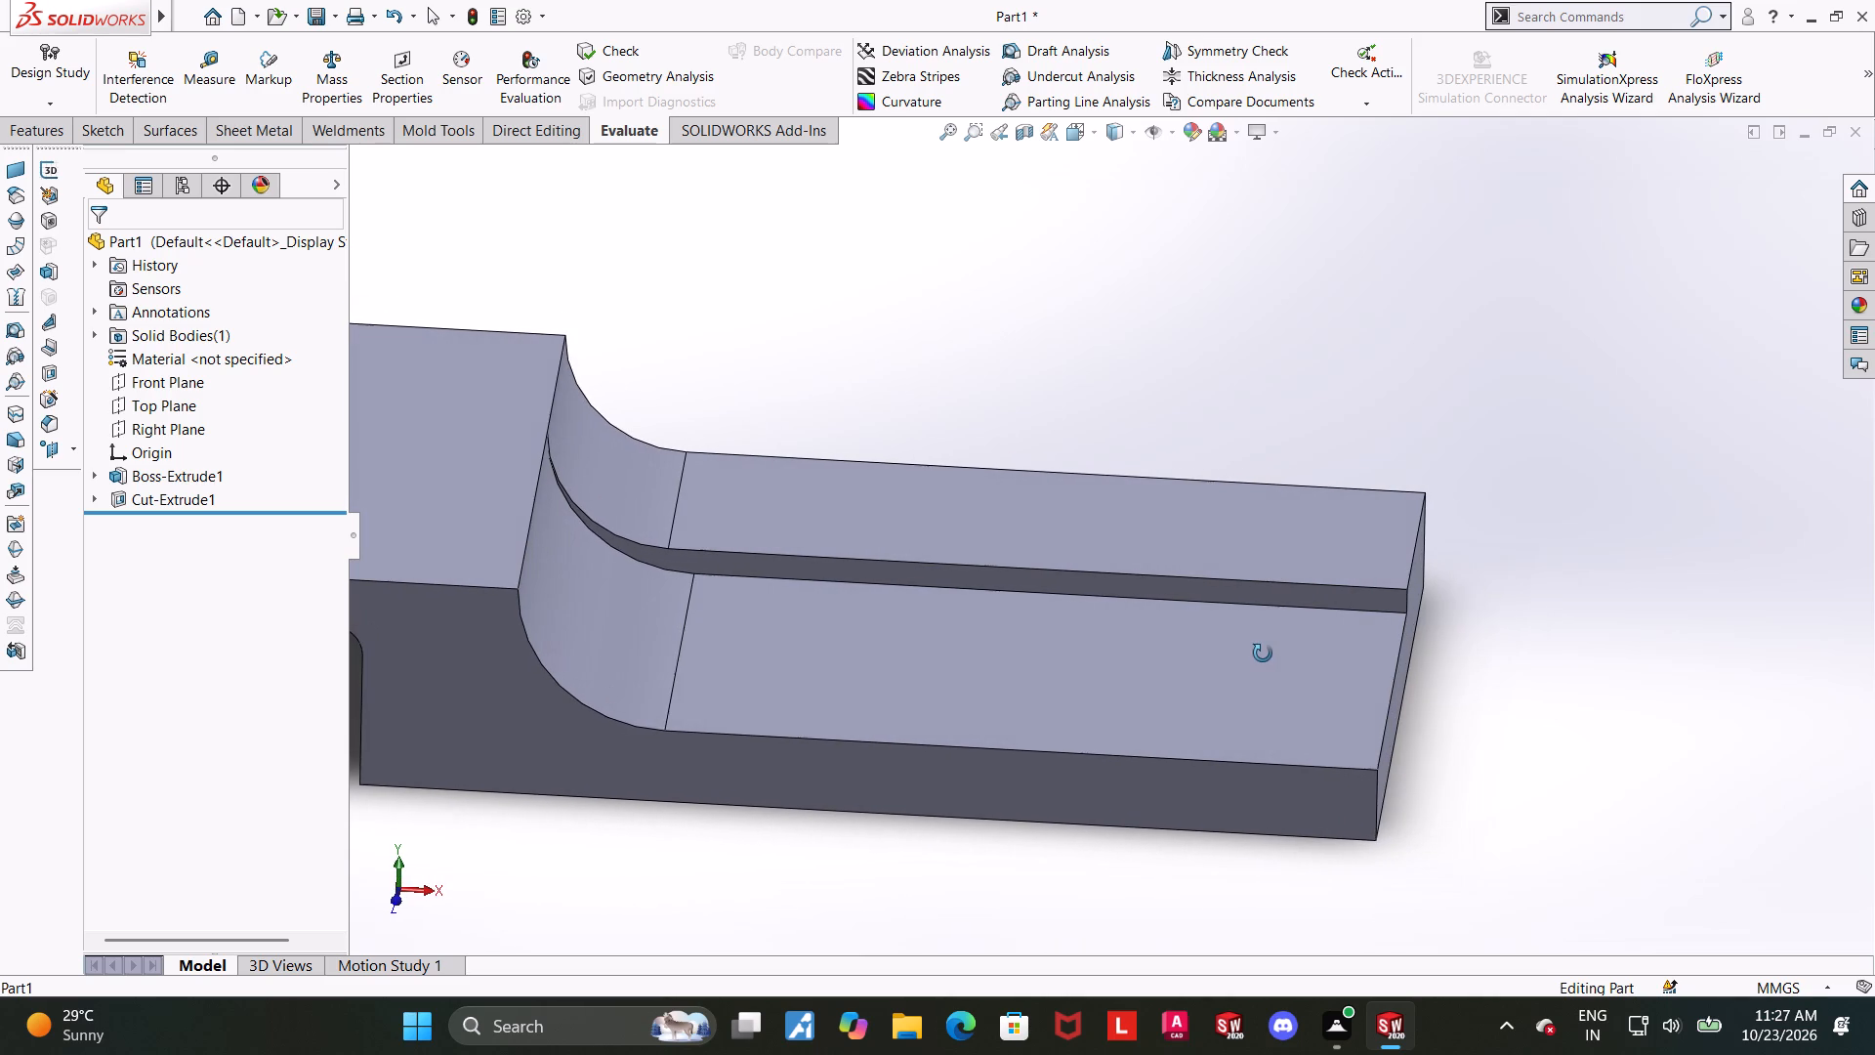
pyautogui.moveTo(1263, 654); pyautogui.dragTo(1262, 655, button='middle')
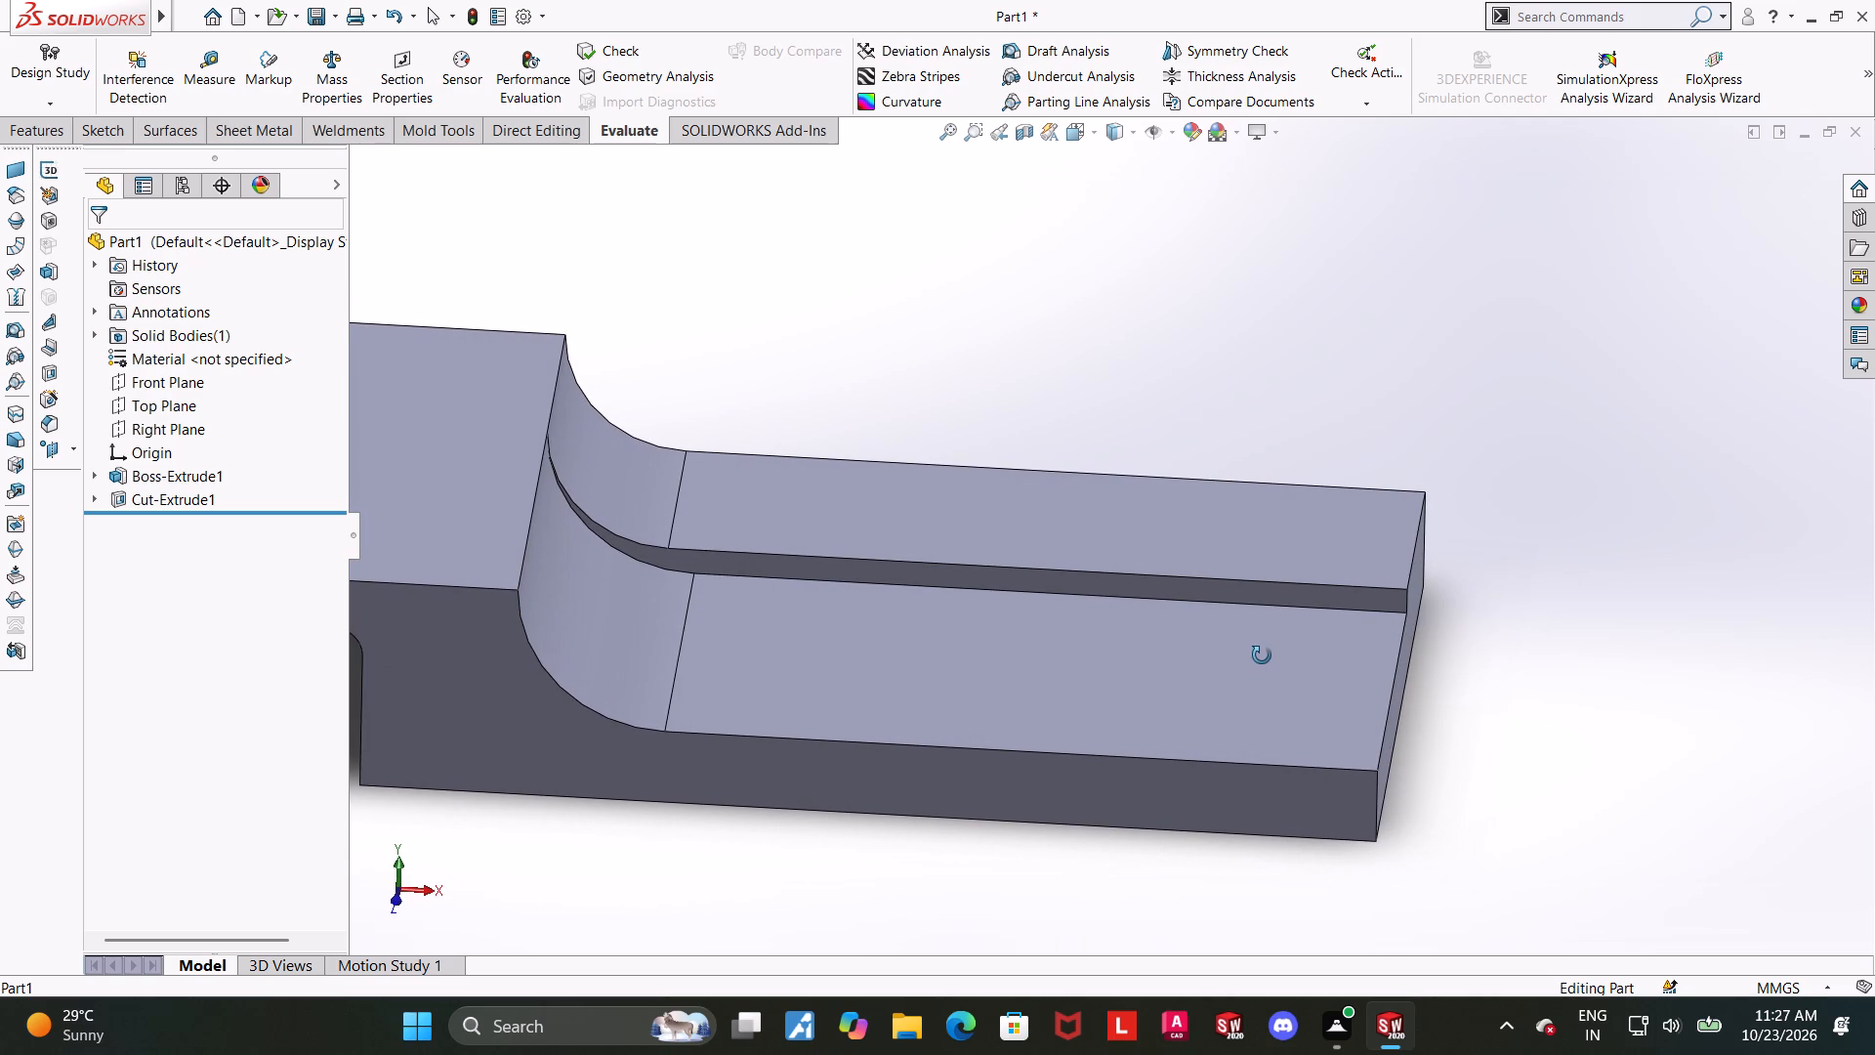
pyautogui.moveTo(1262, 655); pyautogui.dragTo(1264, 811, button='middle')
pyautogui.moveTo(1134, 594); pyautogui.dragTo(1129, 696, button='middle')
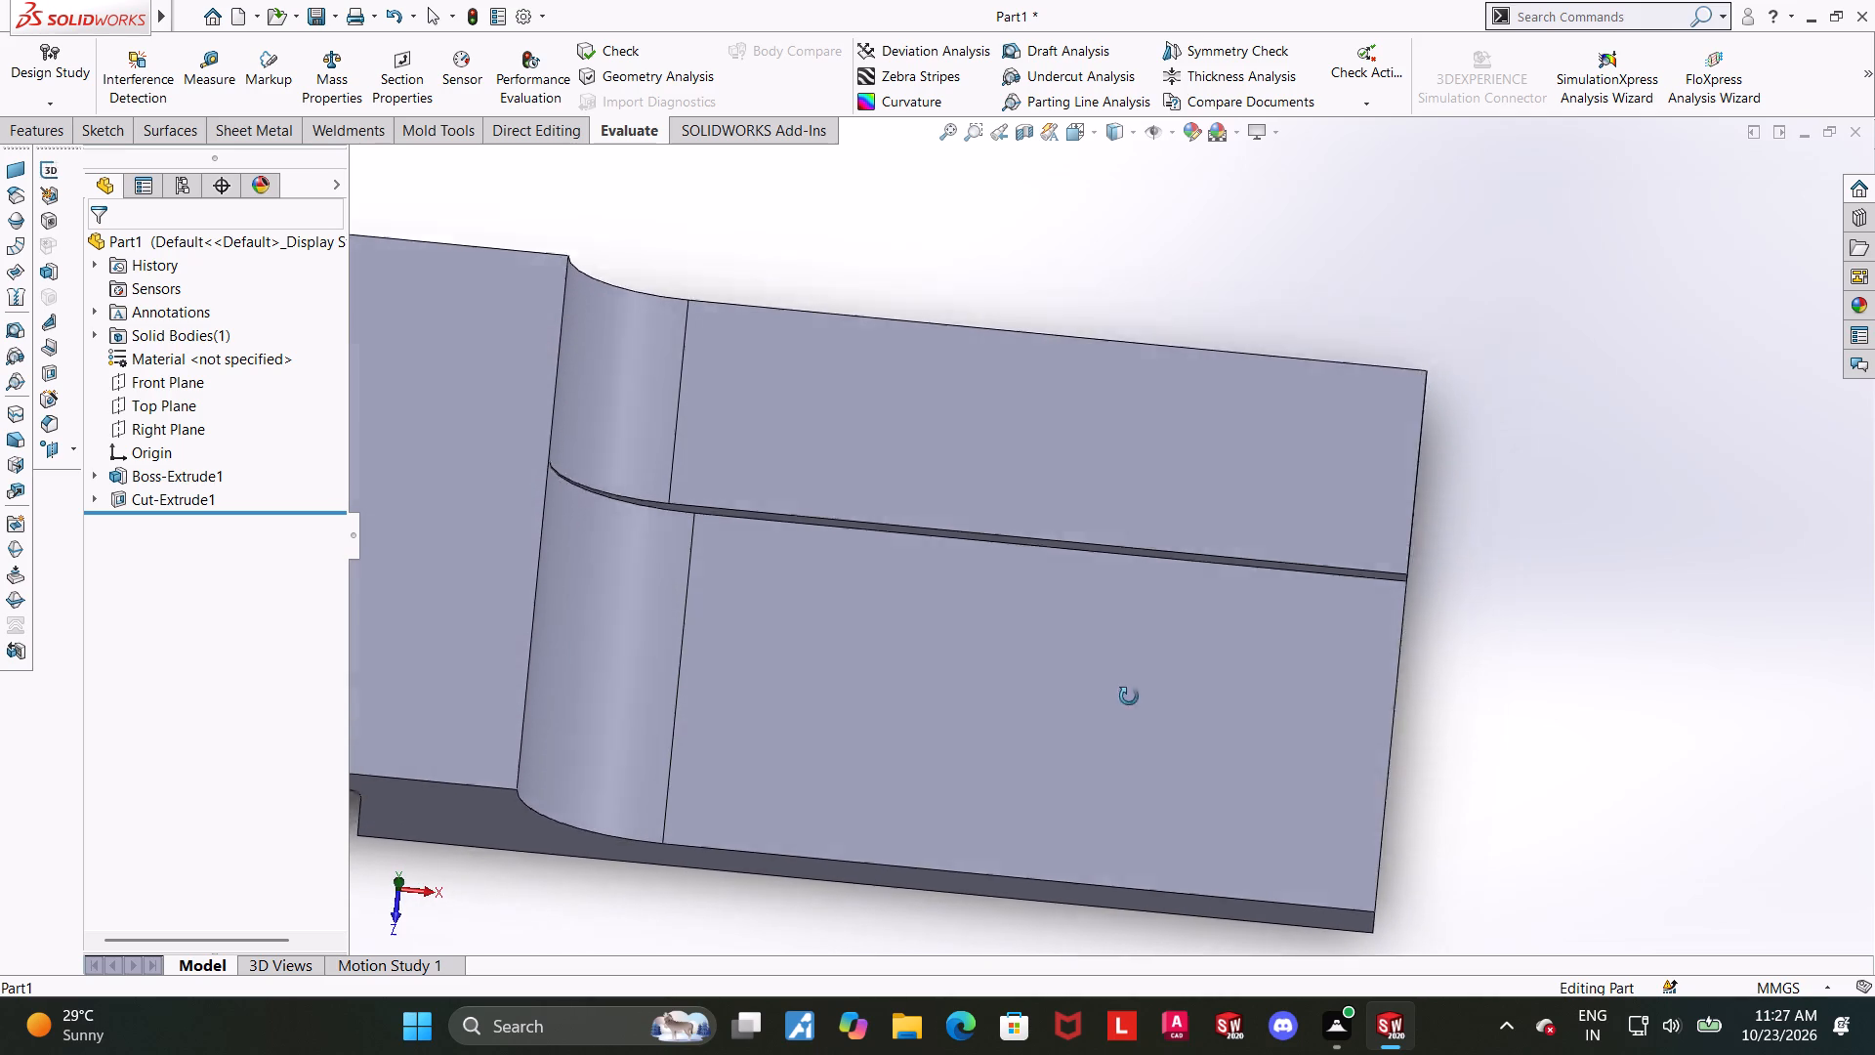
pyautogui.moveTo(1129, 696); pyautogui.dragTo(1130, 541, button='middle')
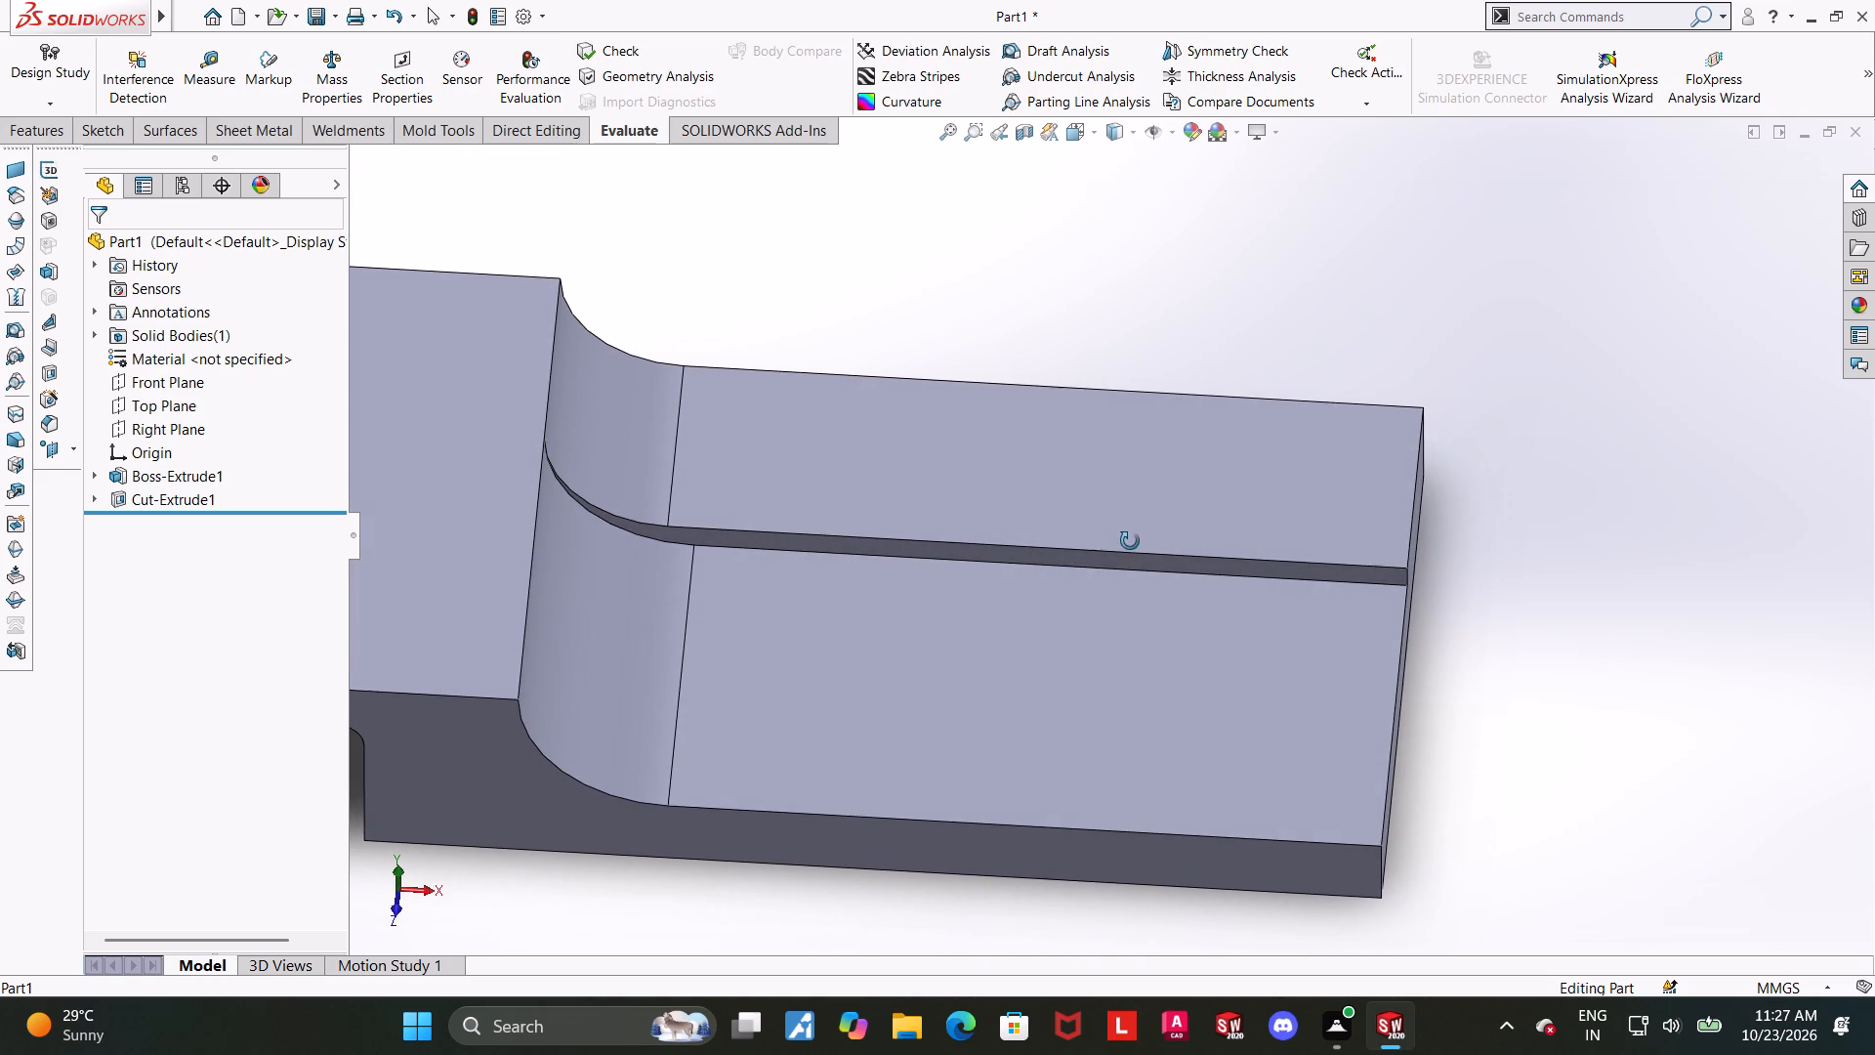
pyautogui.moveTo(1130, 541); pyautogui.dragTo(1131, 554, button='middle')
# Start a sketch on the raised flat face beside the recess and view it face-on.
pyautogui.click(1096, 514)
pyautogui.click(1176, 449)
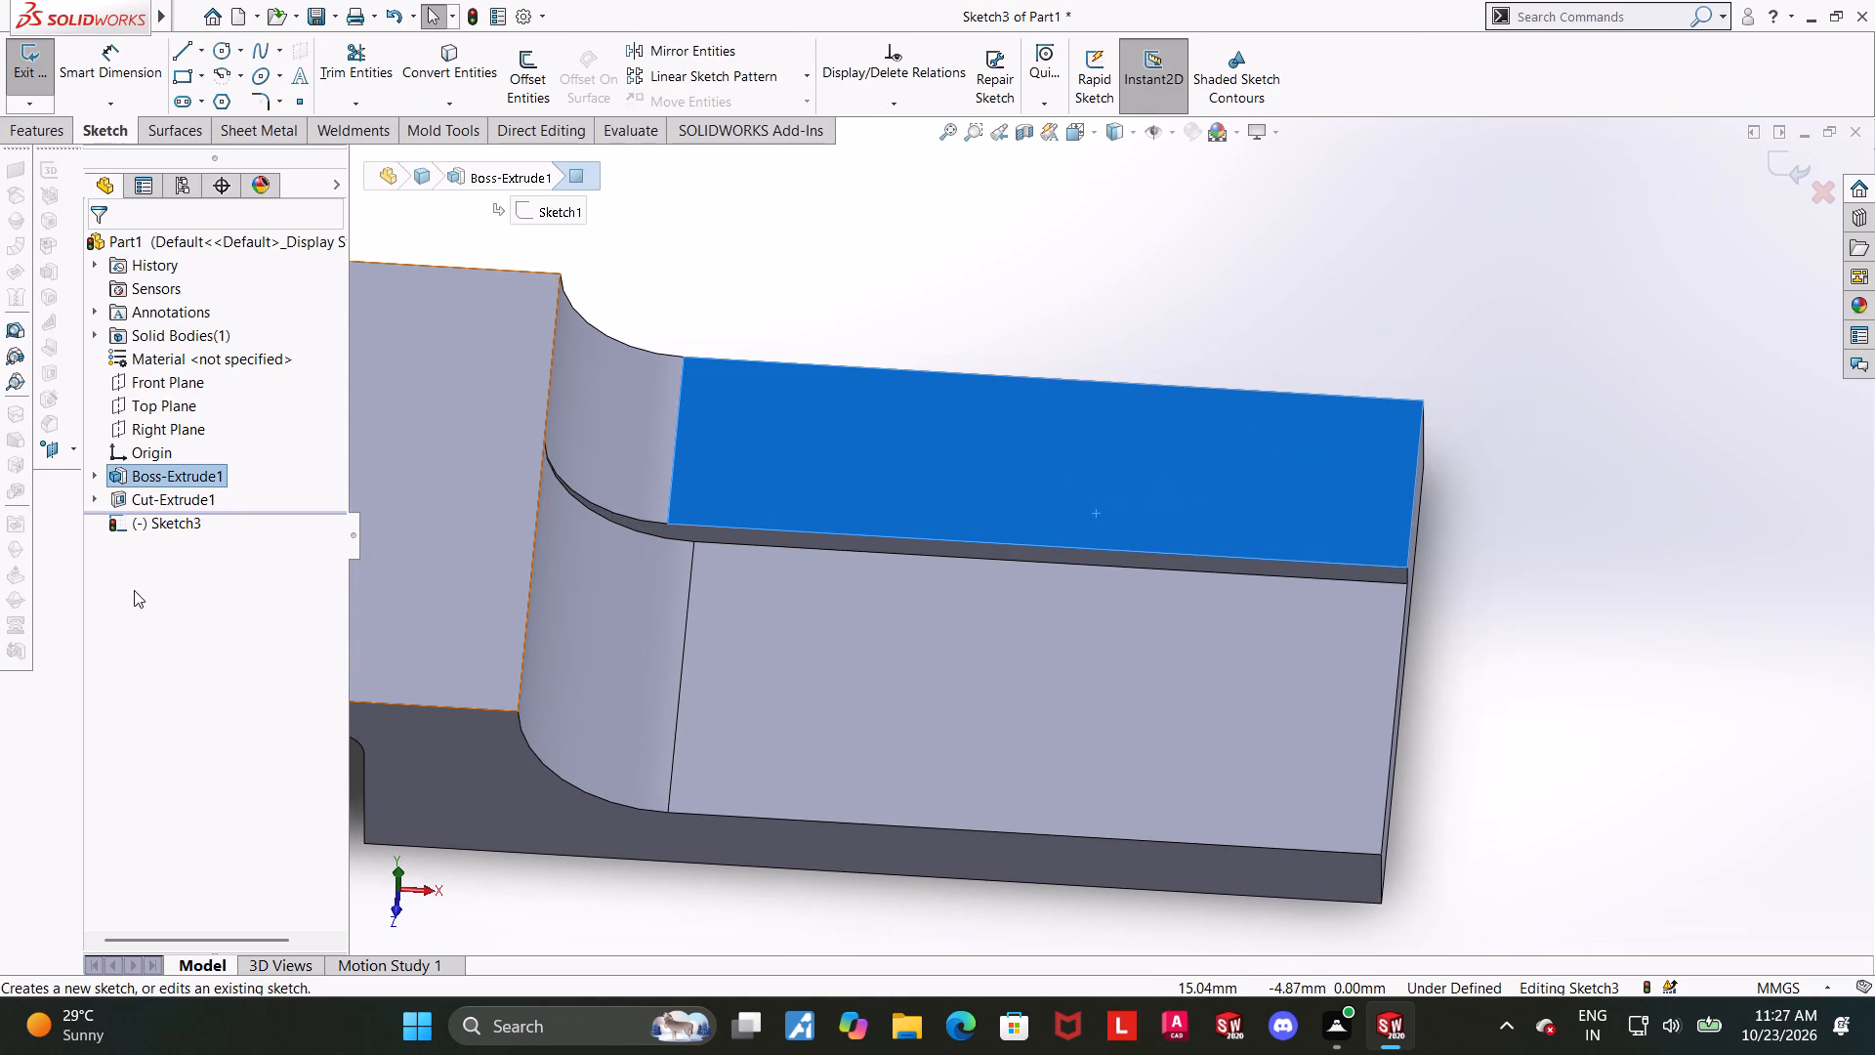
pyautogui.click(174, 535)
pyautogui.click(192, 515)
pyautogui.click(234, 488)
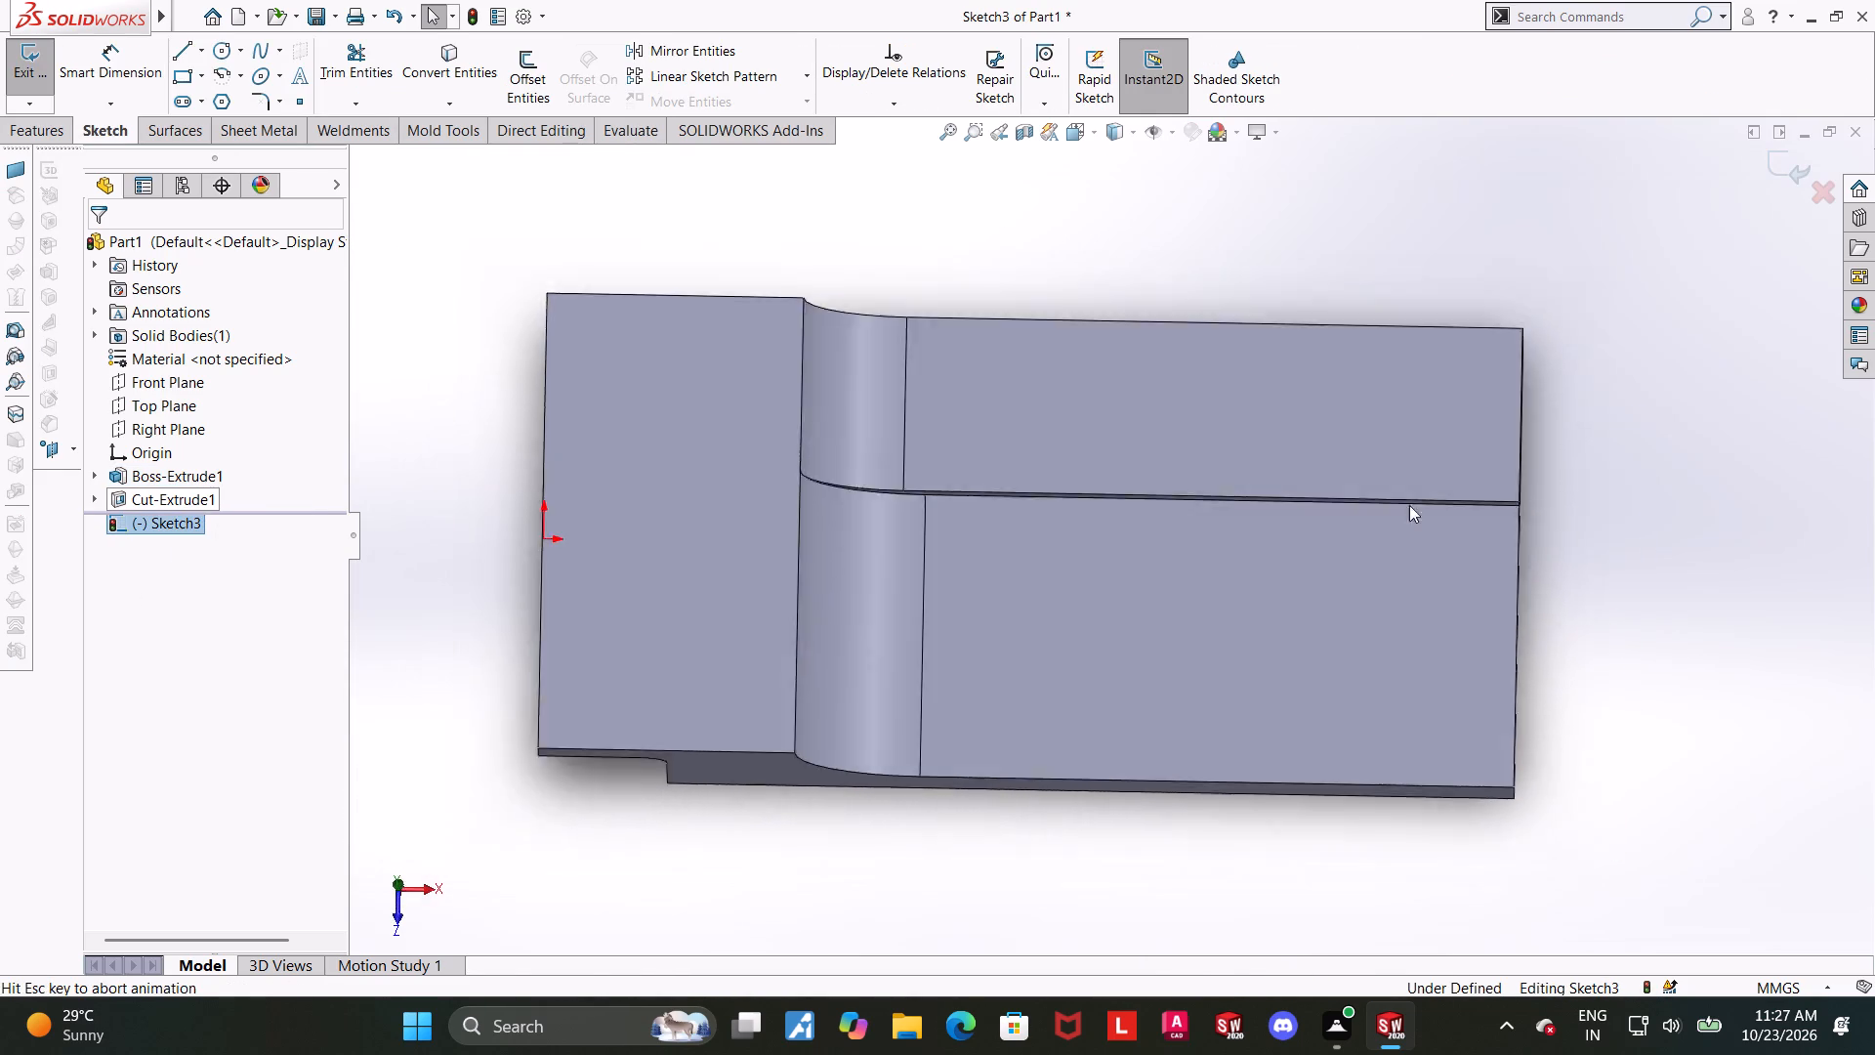
pyautogui.scroll(1, 1640, 532)
pyautogui.scroll(-2, 1597, 514)
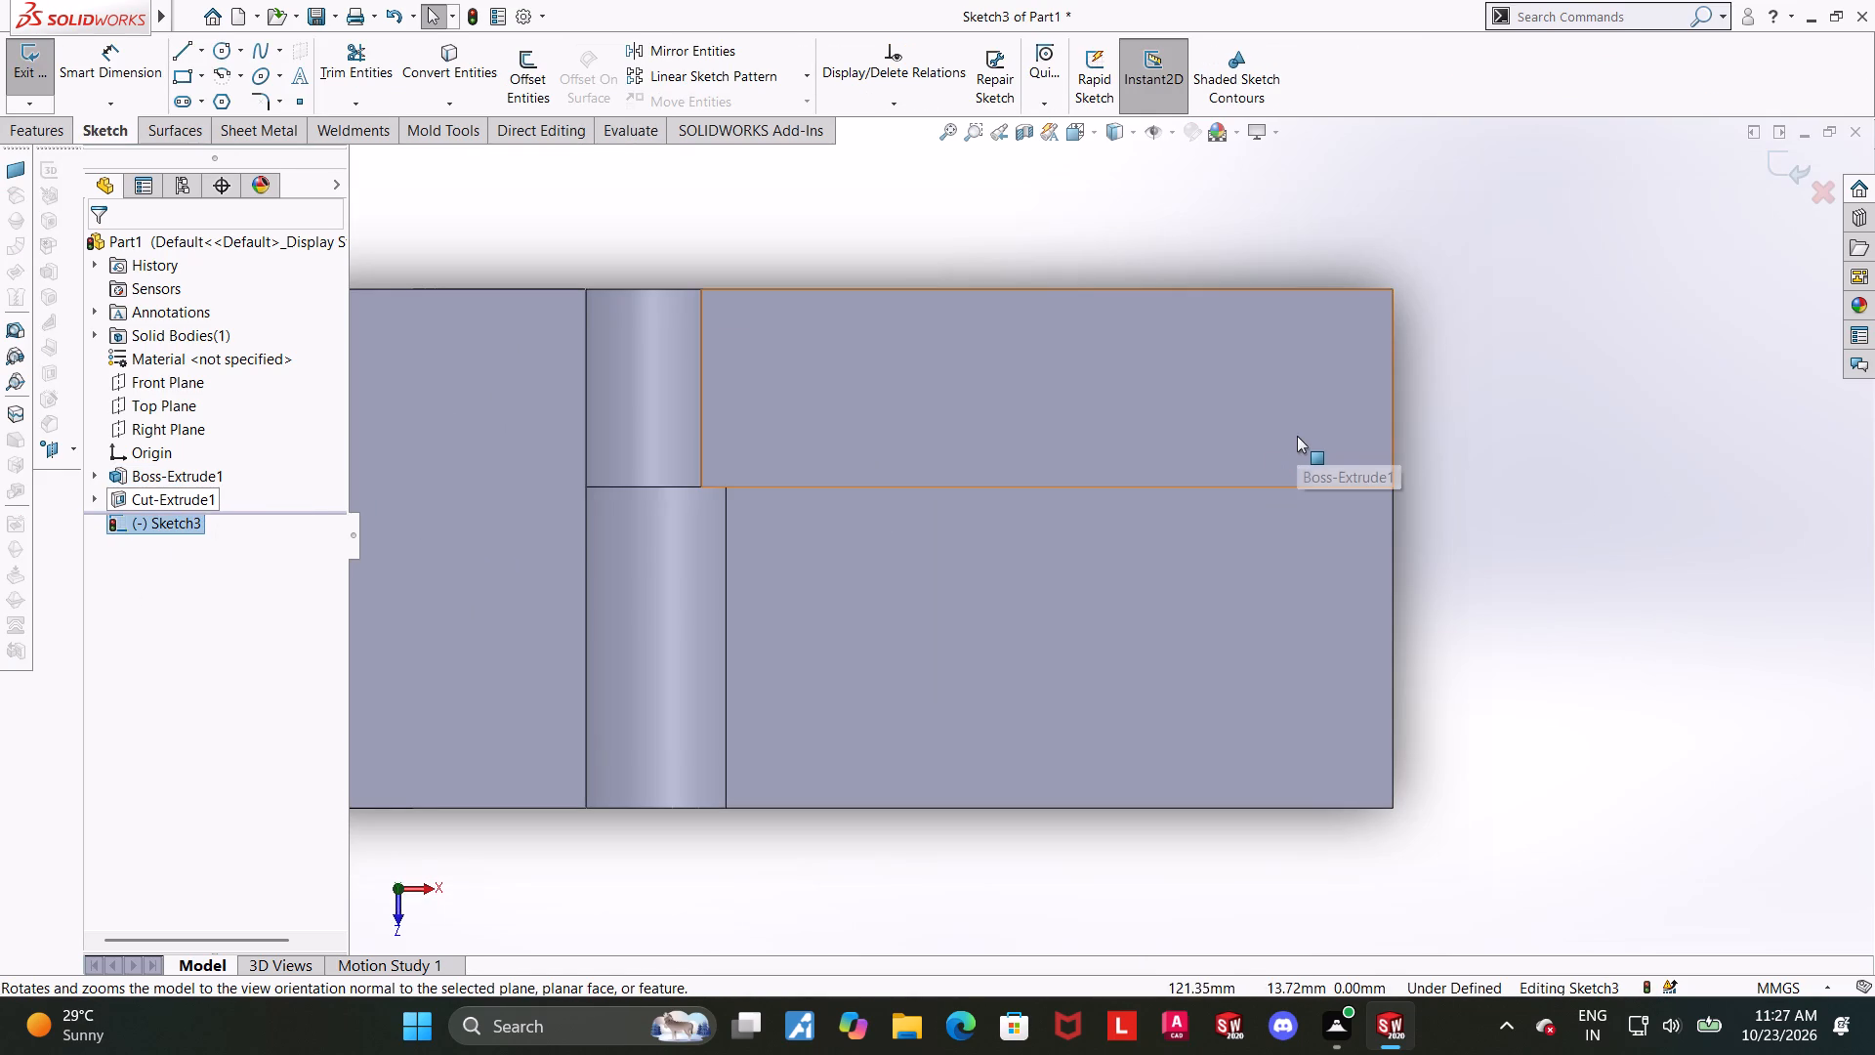
# Sketch a closed eight-line stepped outline across the recess's dividing edge, with upper edge about 37 mm, lower edge about 45 mm, and ends offset.
pyautogui.click(192, 54)
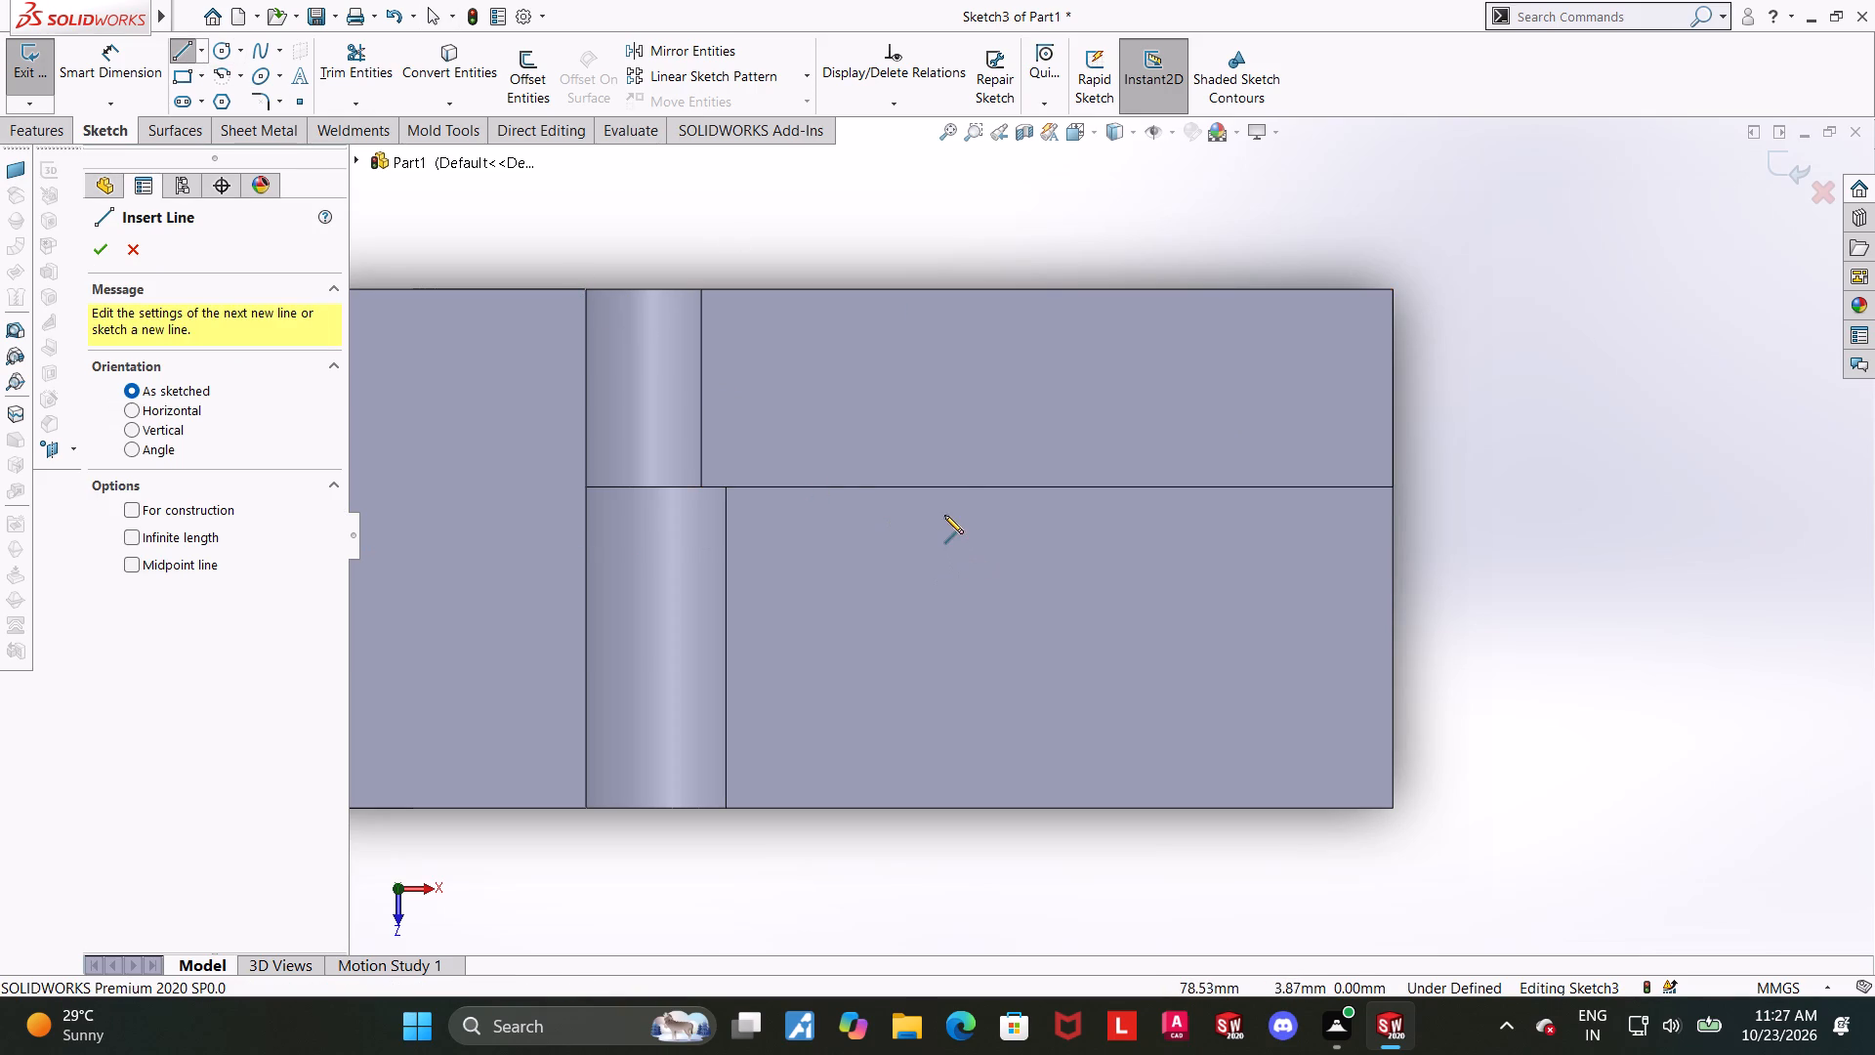
pyautogui.click(944, 515)
pyautogui.click(945, 444)
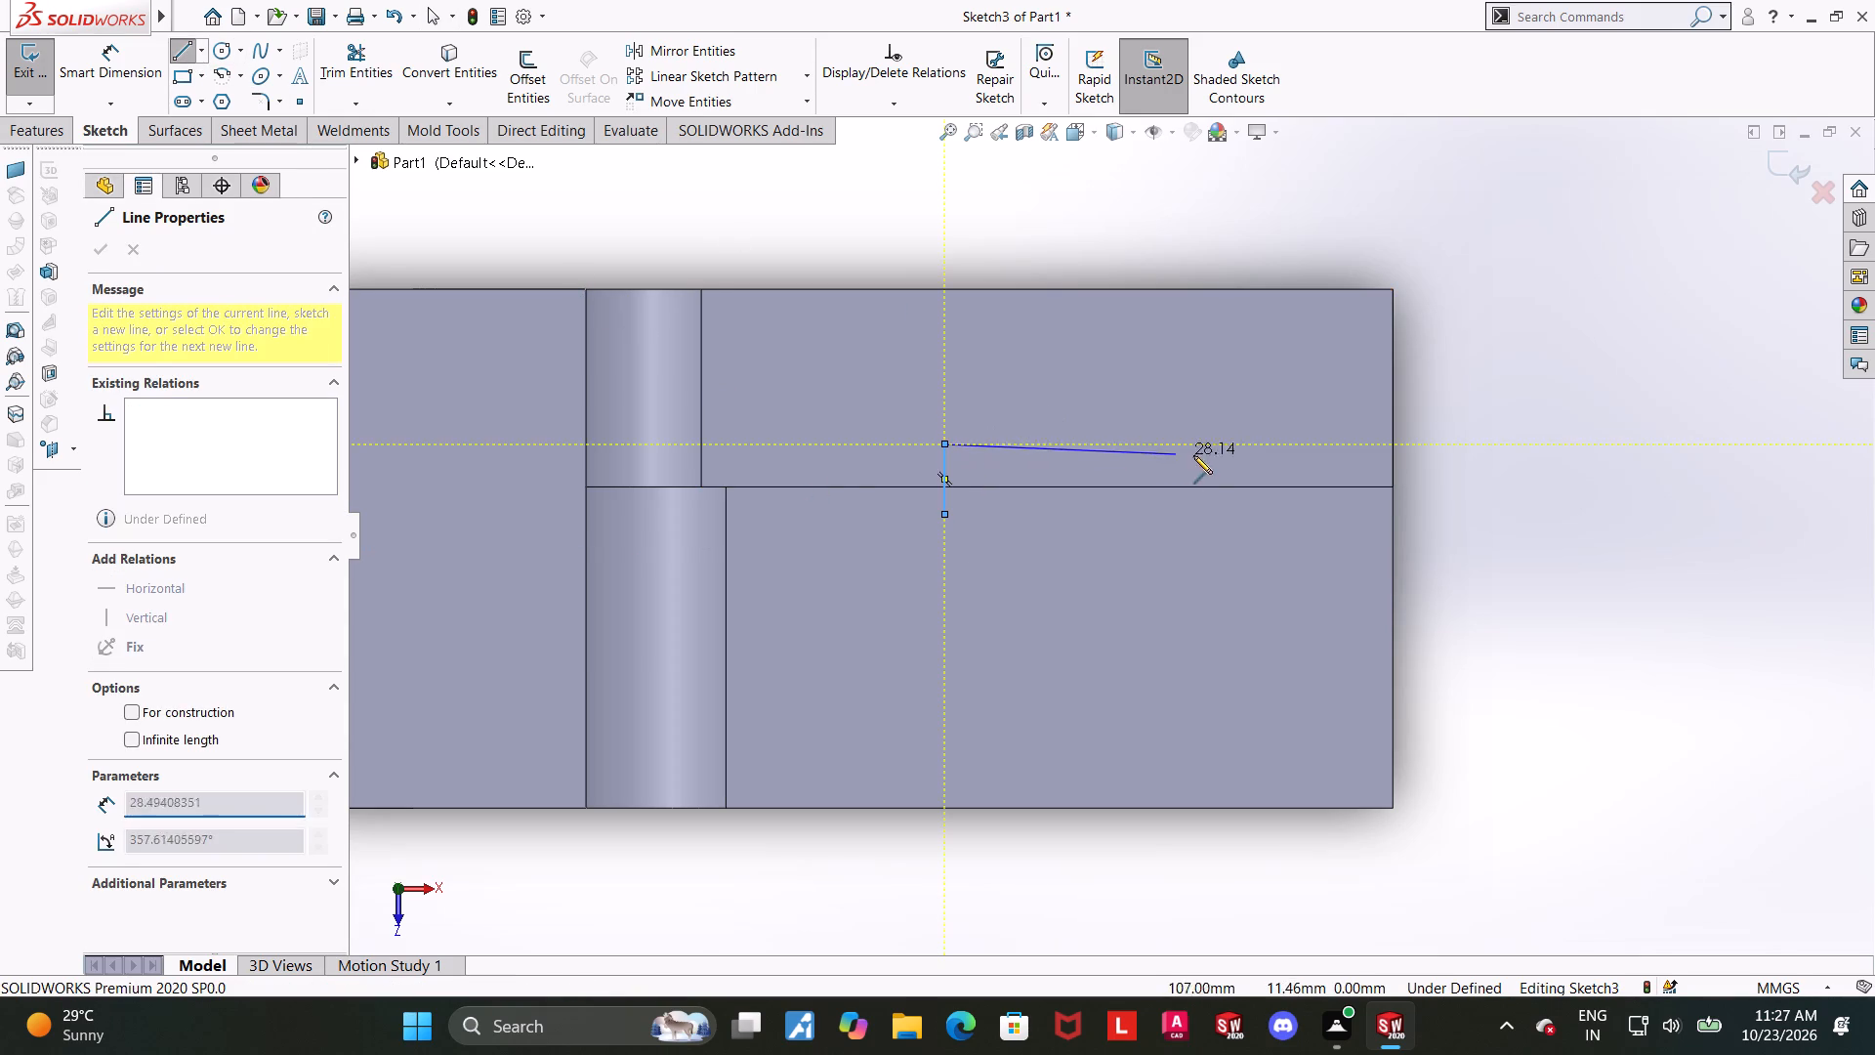
pyautogui.click(1253, 448)
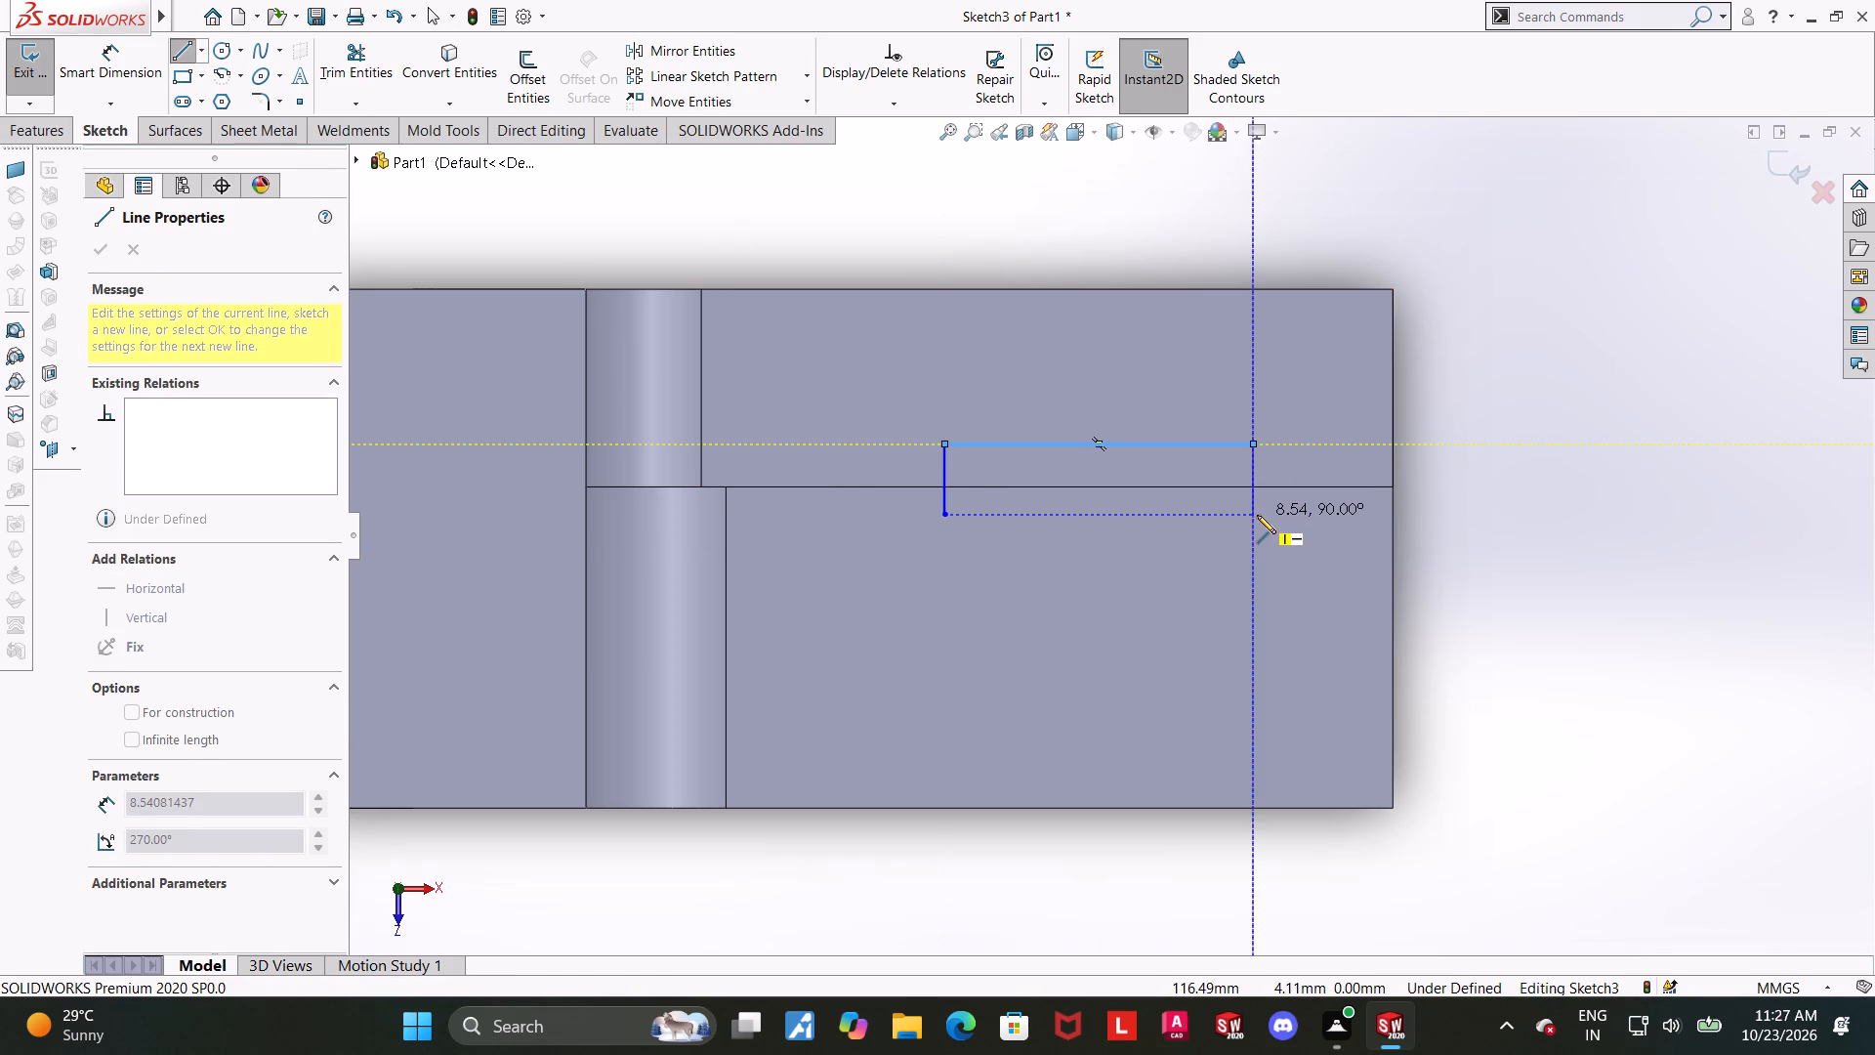
pyautogui.click(1257, 515)
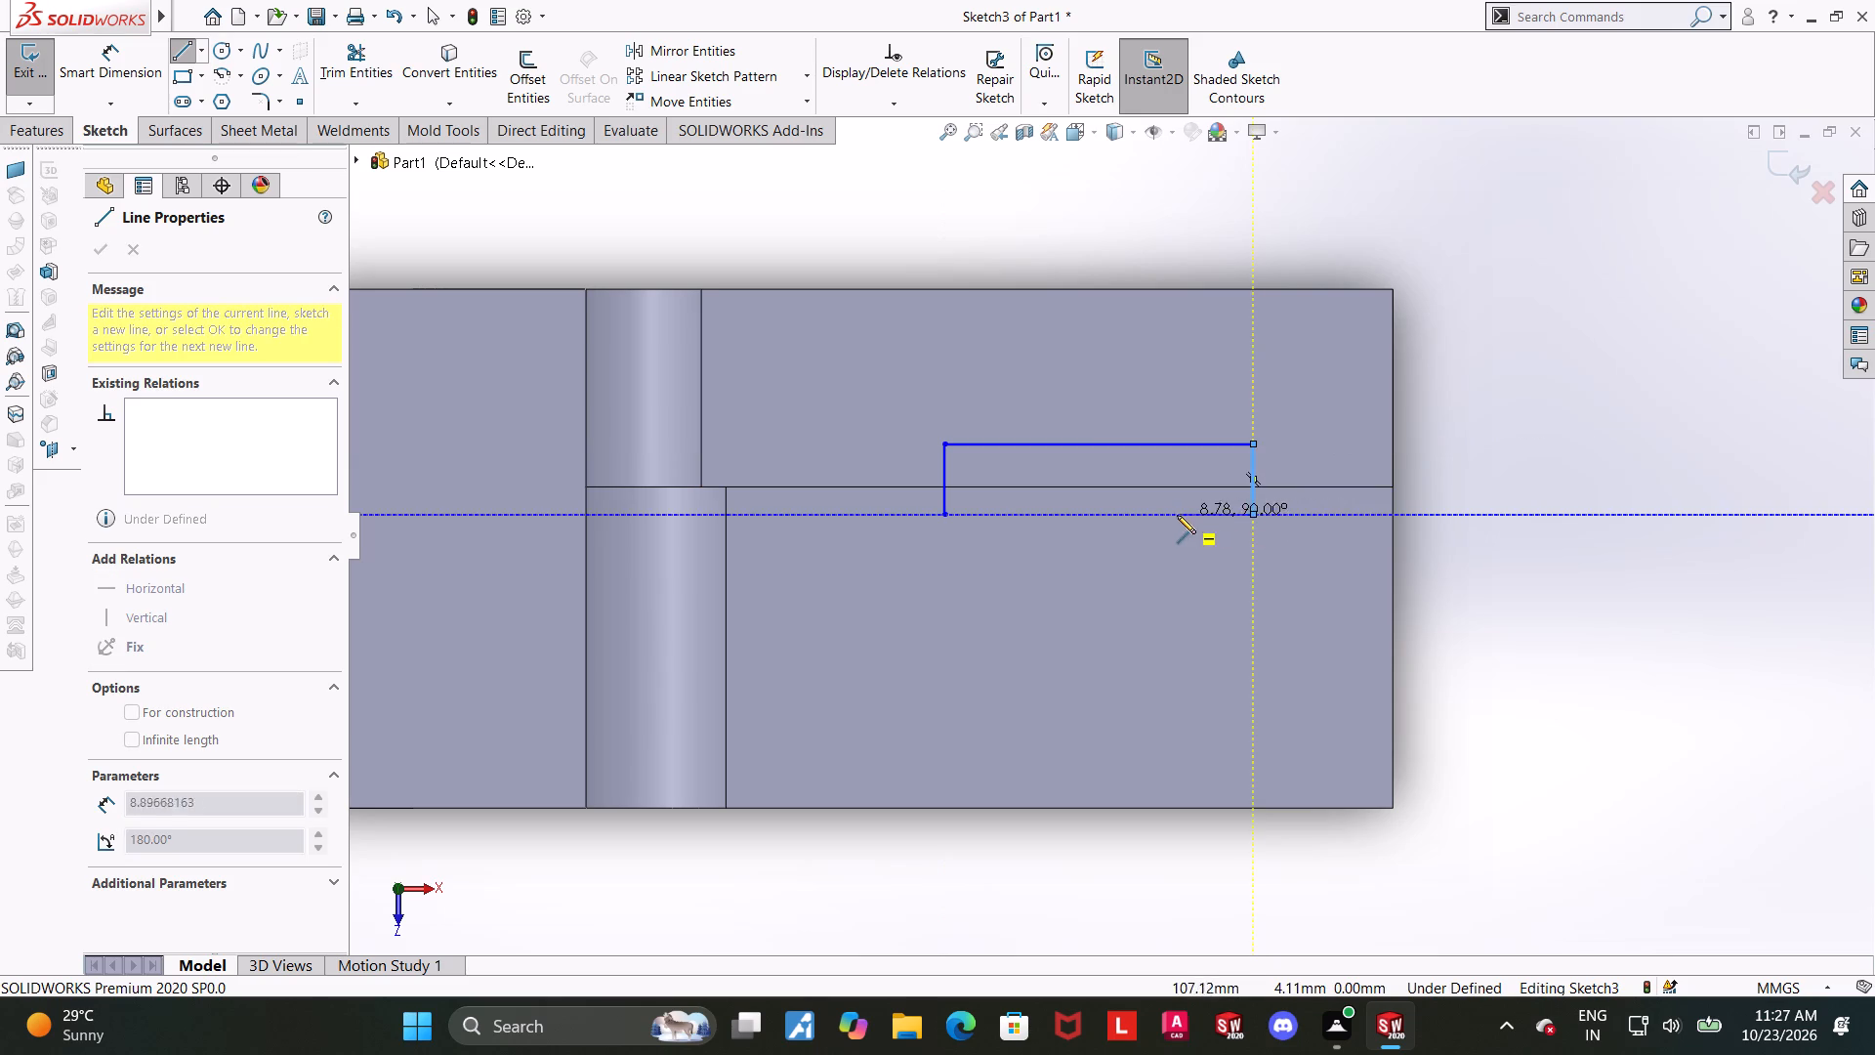
pyautogui.click(1156, 517)
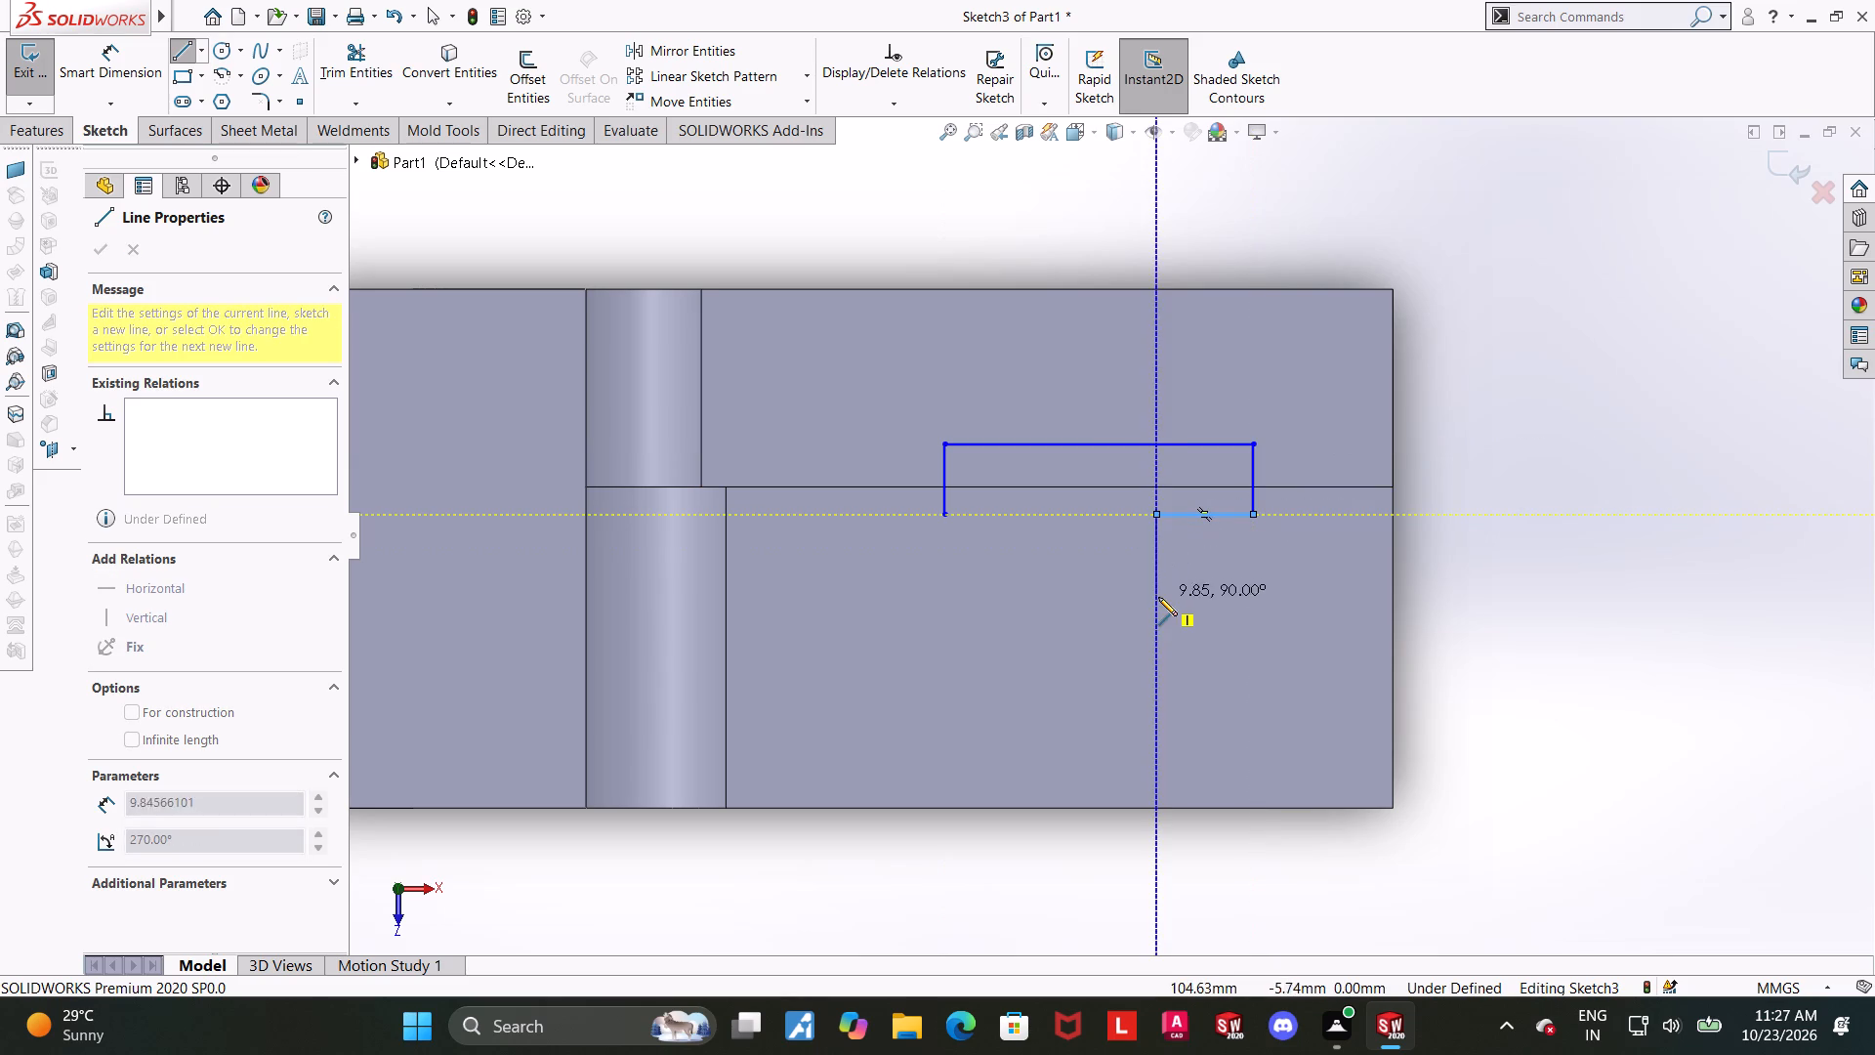
pyautogui.click(1157, 610)
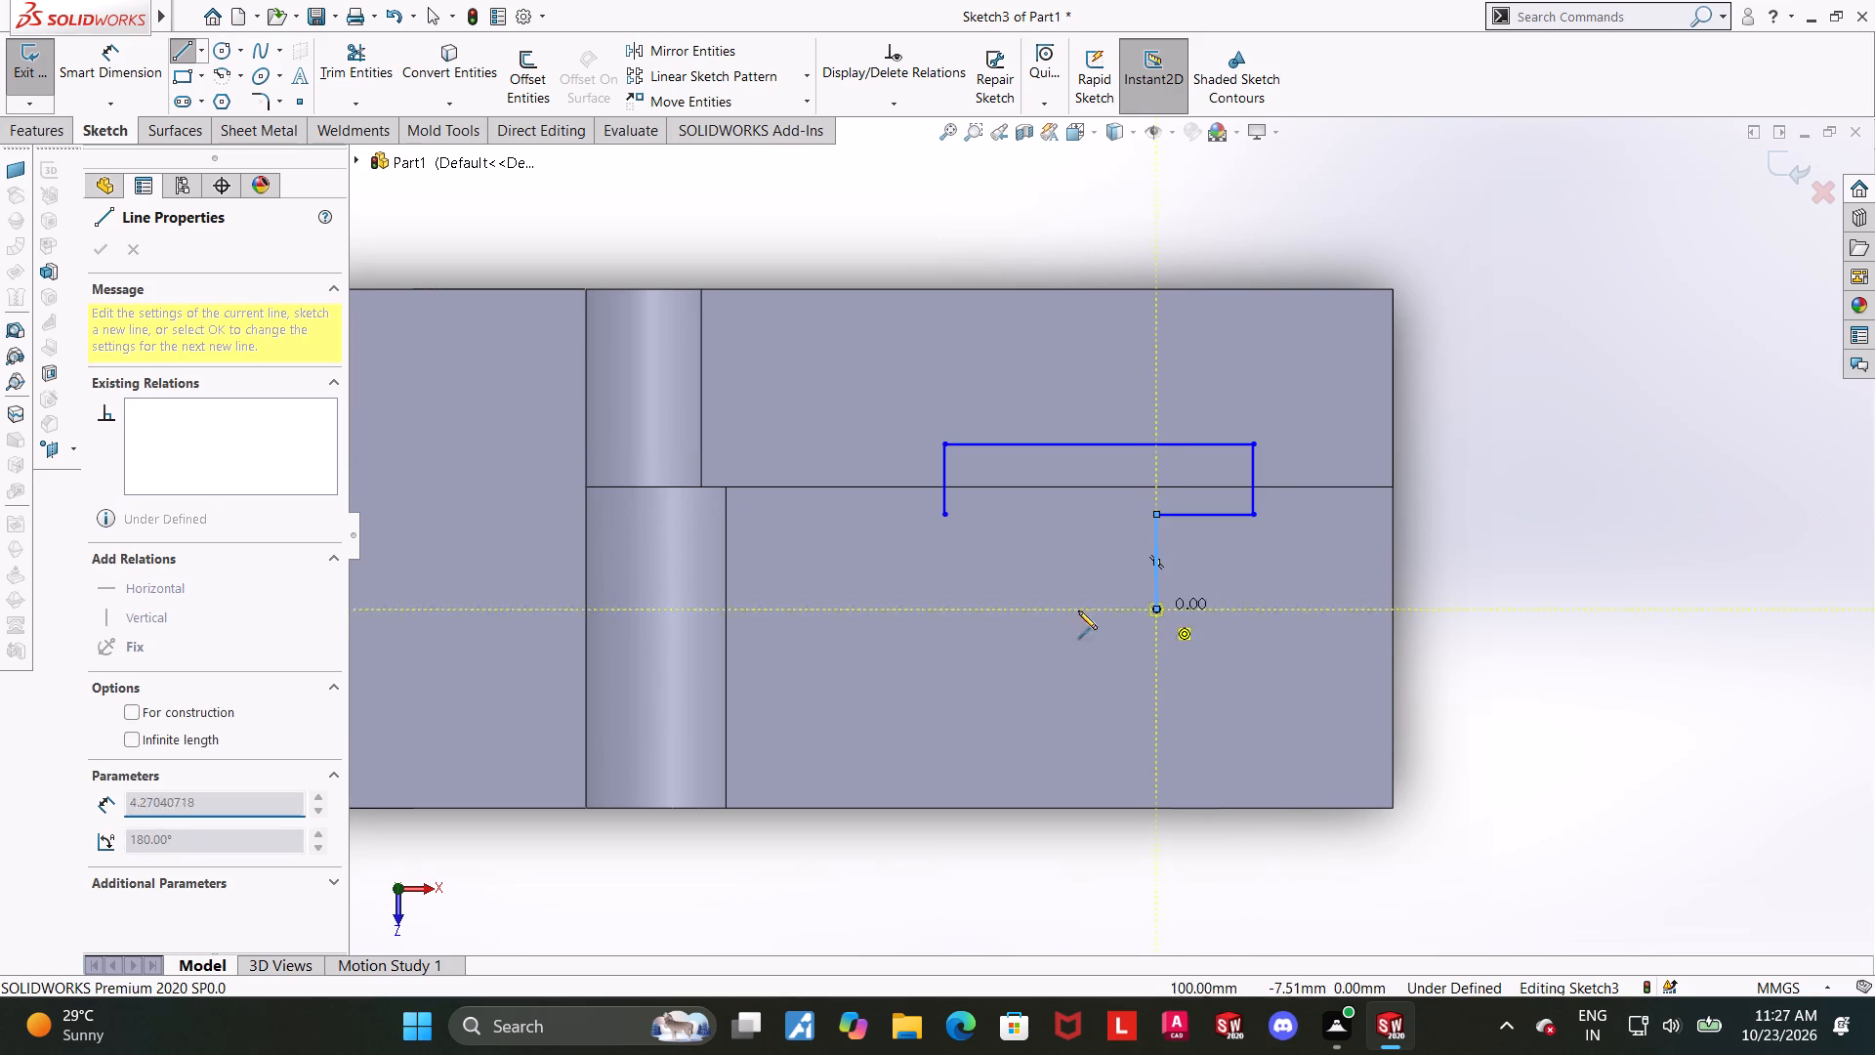
pyautogui.click(784, 609)
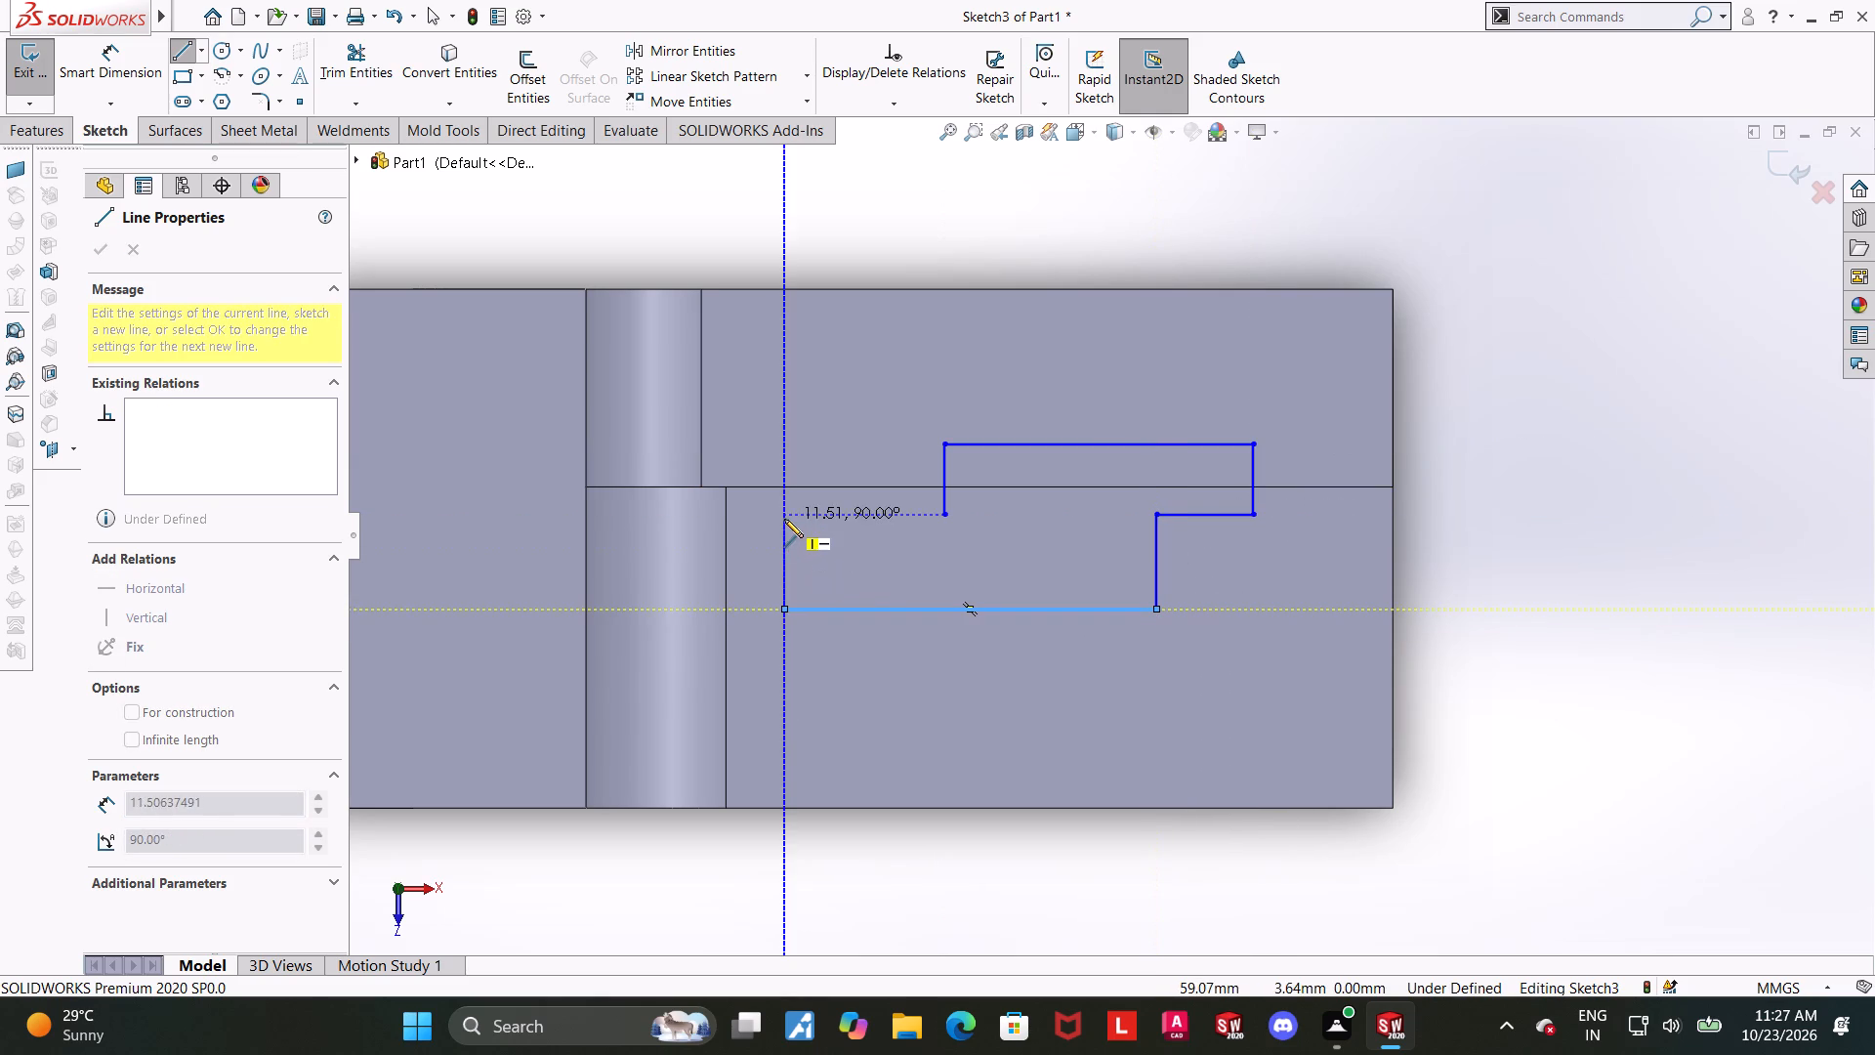
pyautogui.click(784, 517)
pyautogui.click(939, 513)
pyautogui.press('Escape')
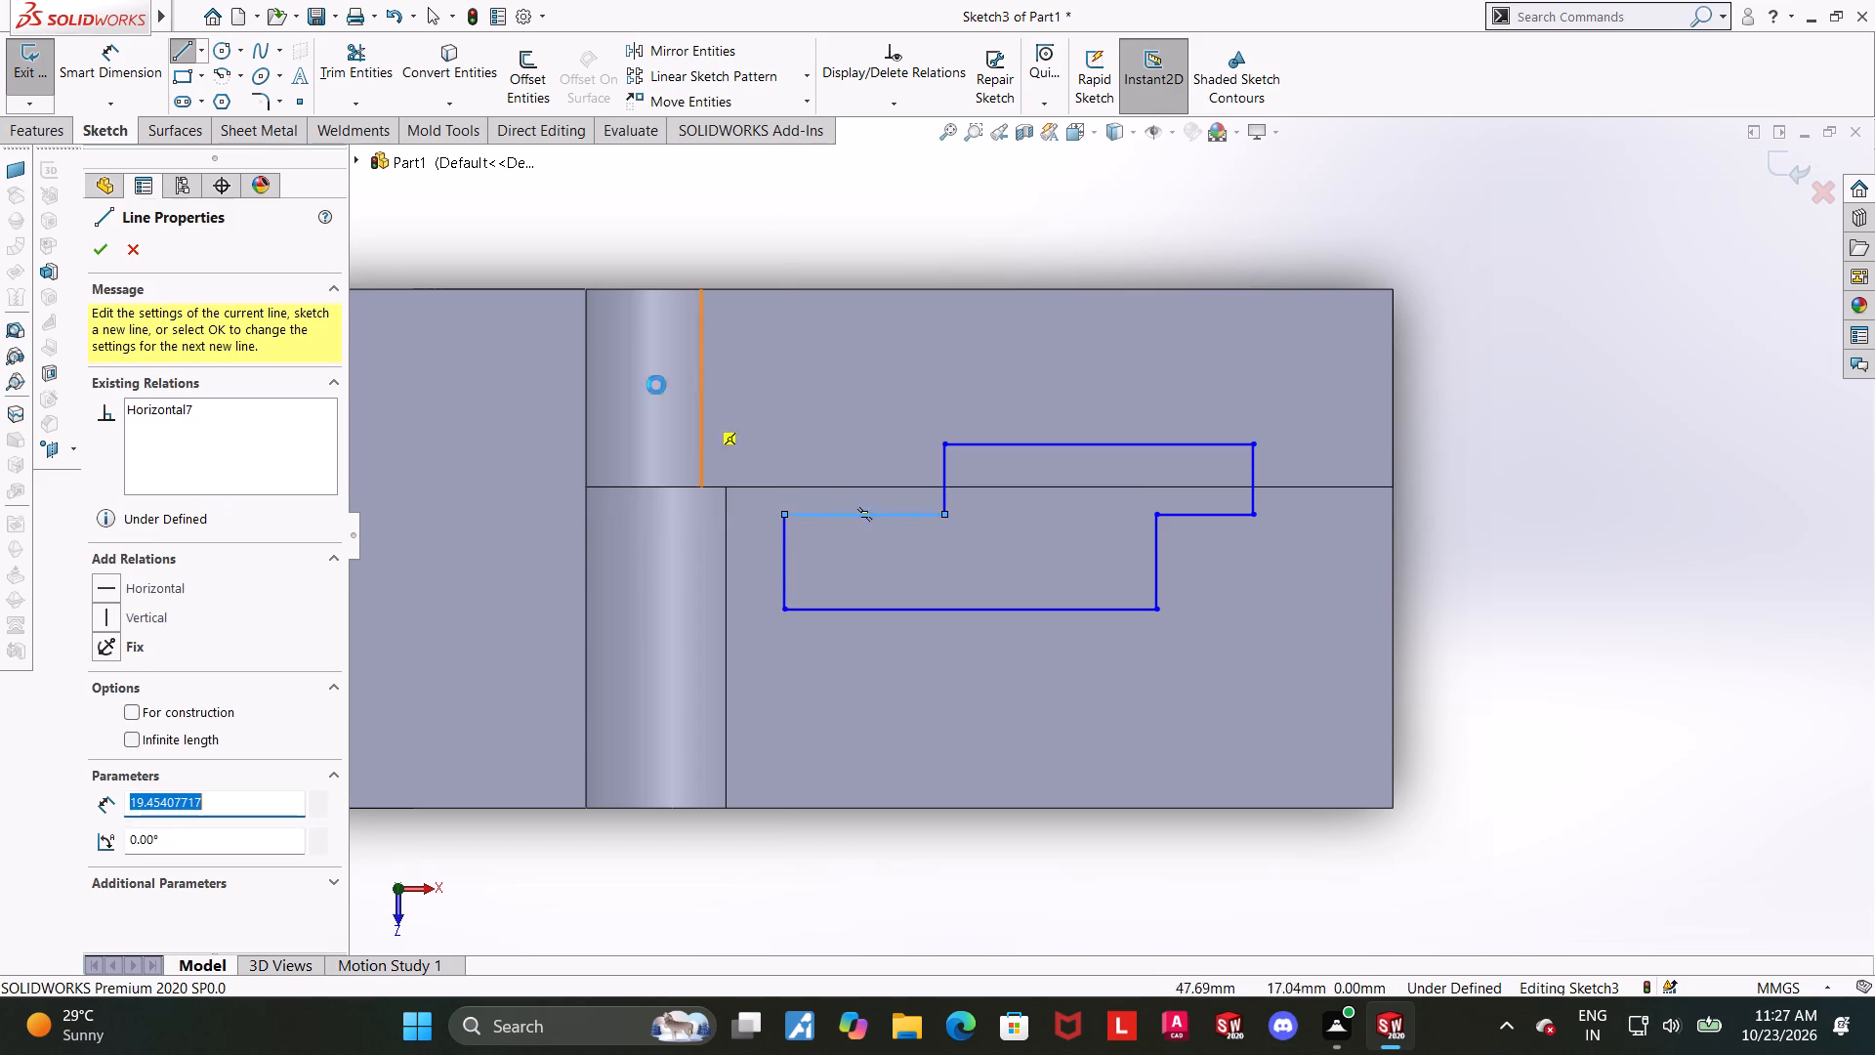
pyautogui.press('Escape')
pyautogui.press('Escape')
# Dimension the stepped outline's upper horizontal line to 48 mm.
pyautogui.click(129, 72)
pyautogui.scroll(1, 966, 309)
pyautogui.scroll(-2, 969, 316)
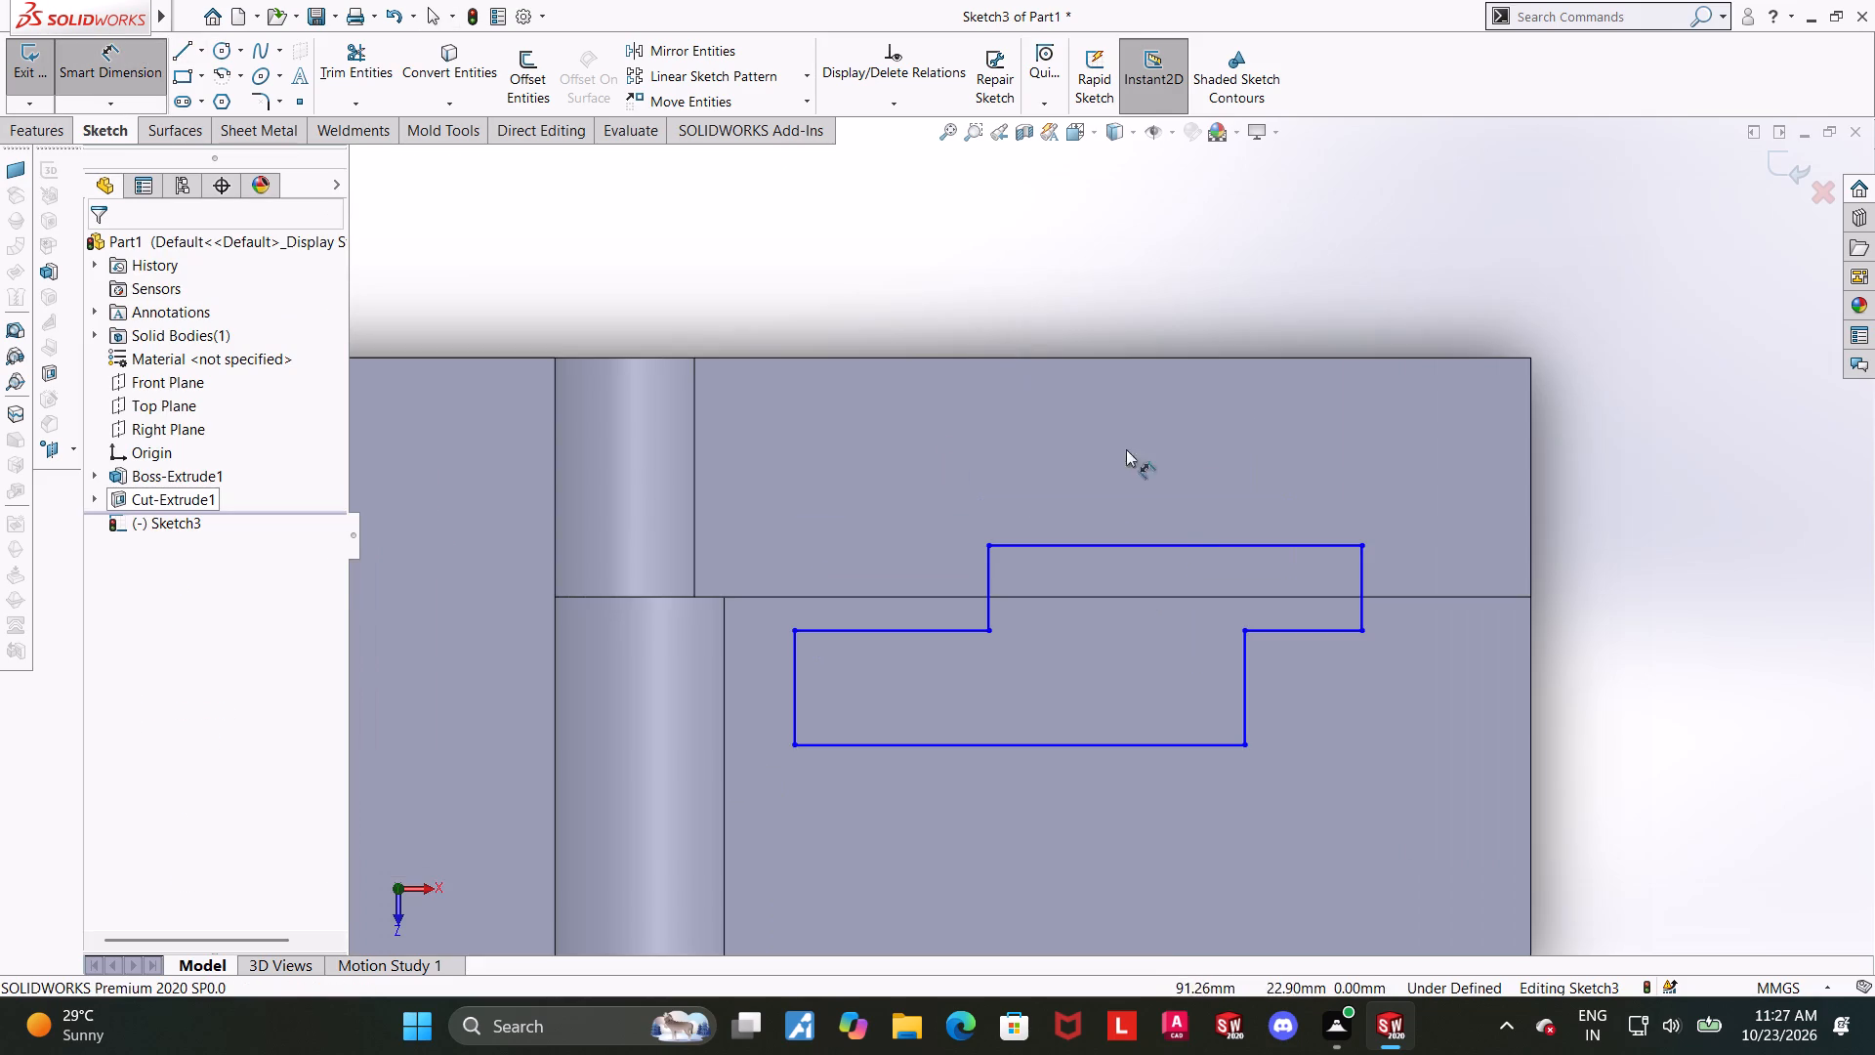
pyautogui.click(1180, 545)
pyautogui.click(1160, 277)
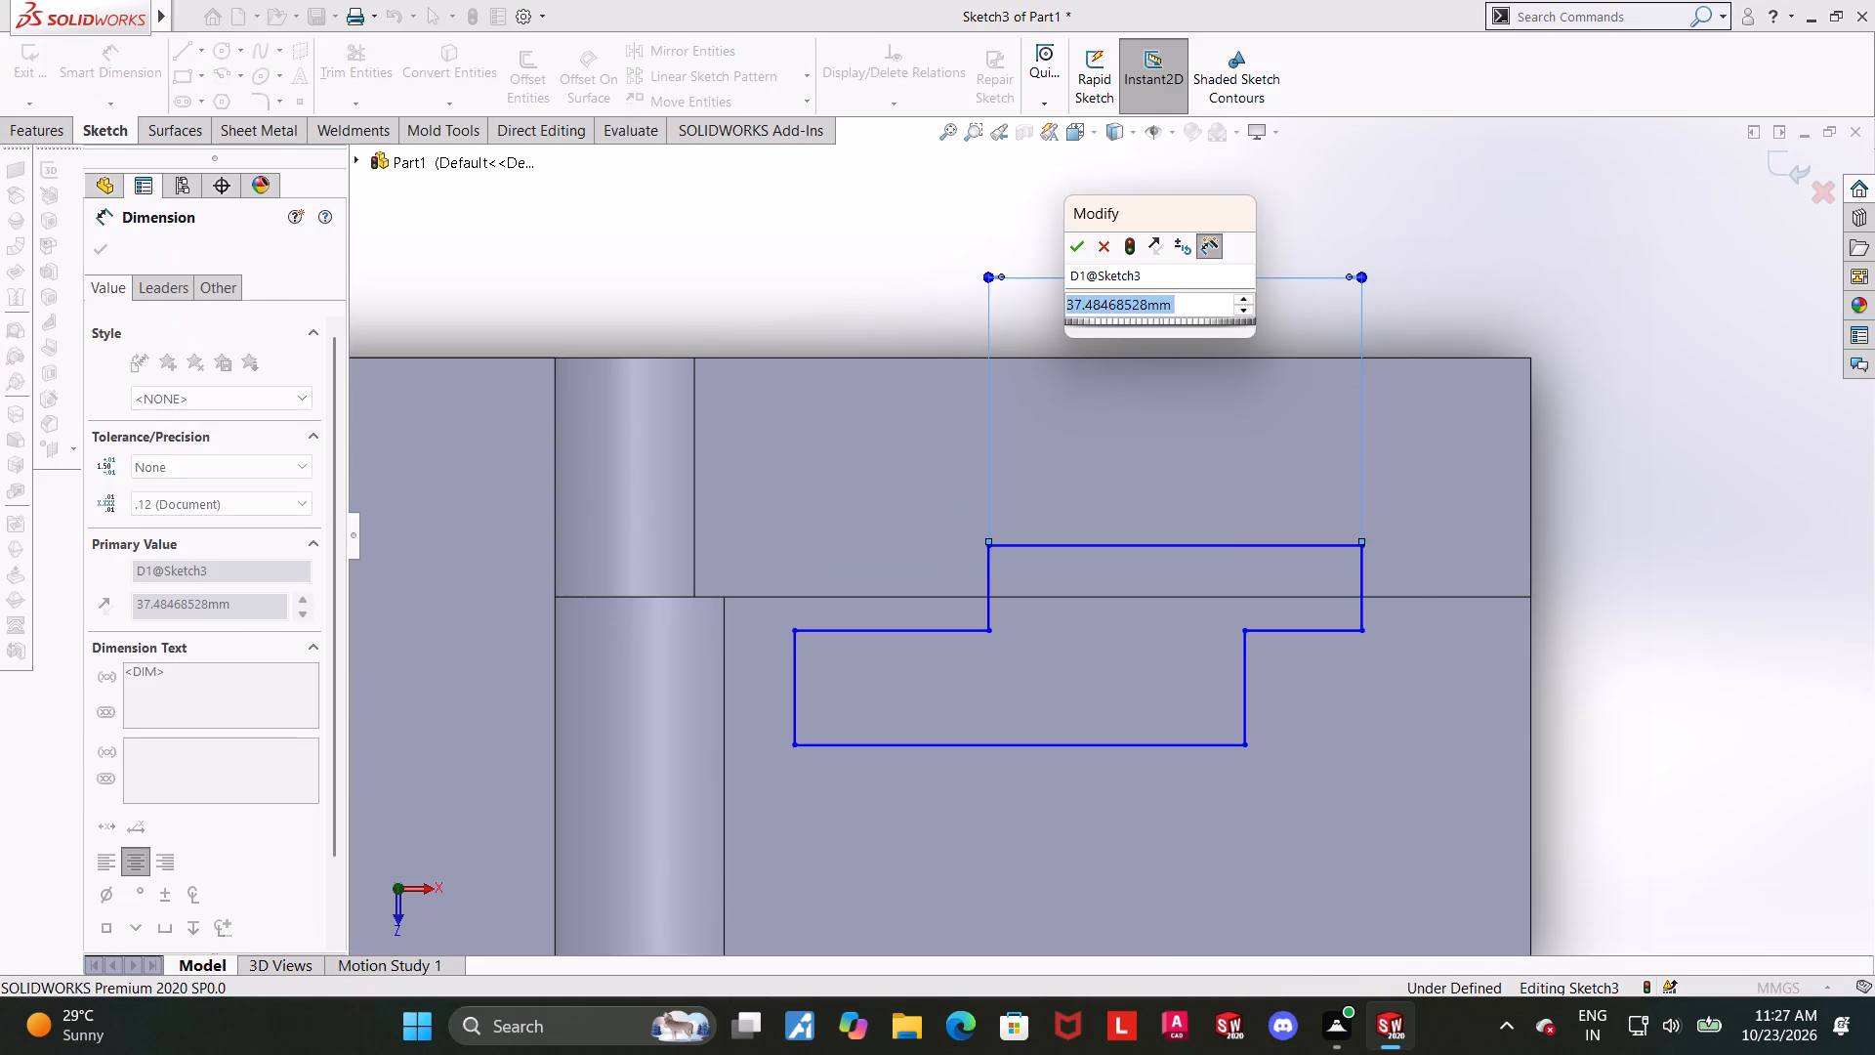
pyautogui.press('4')
pyautogui.press('8')
pyautogui.press('Return')
pyautogui.press('Escape')
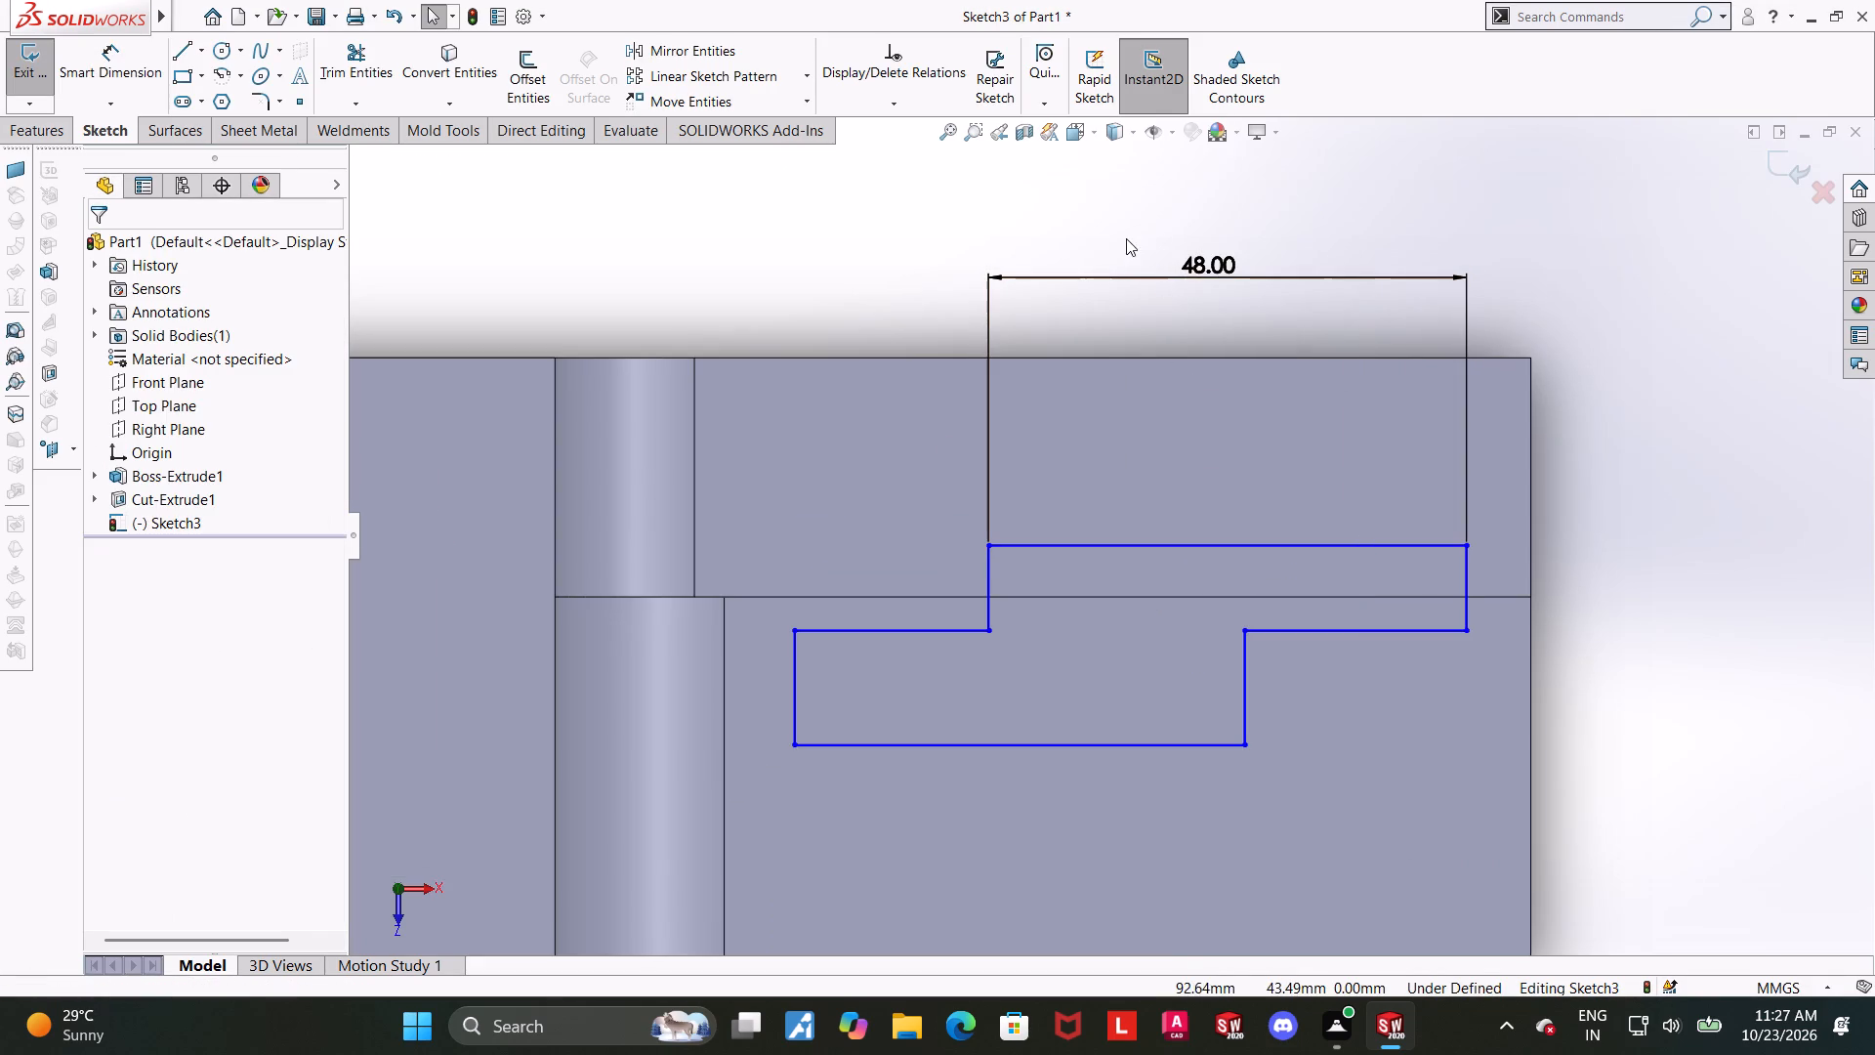
# Dimension the distance from the outline's upper right vertical line to the solid's right end edge as 19 mm.
pyautogui.click(132, 50)
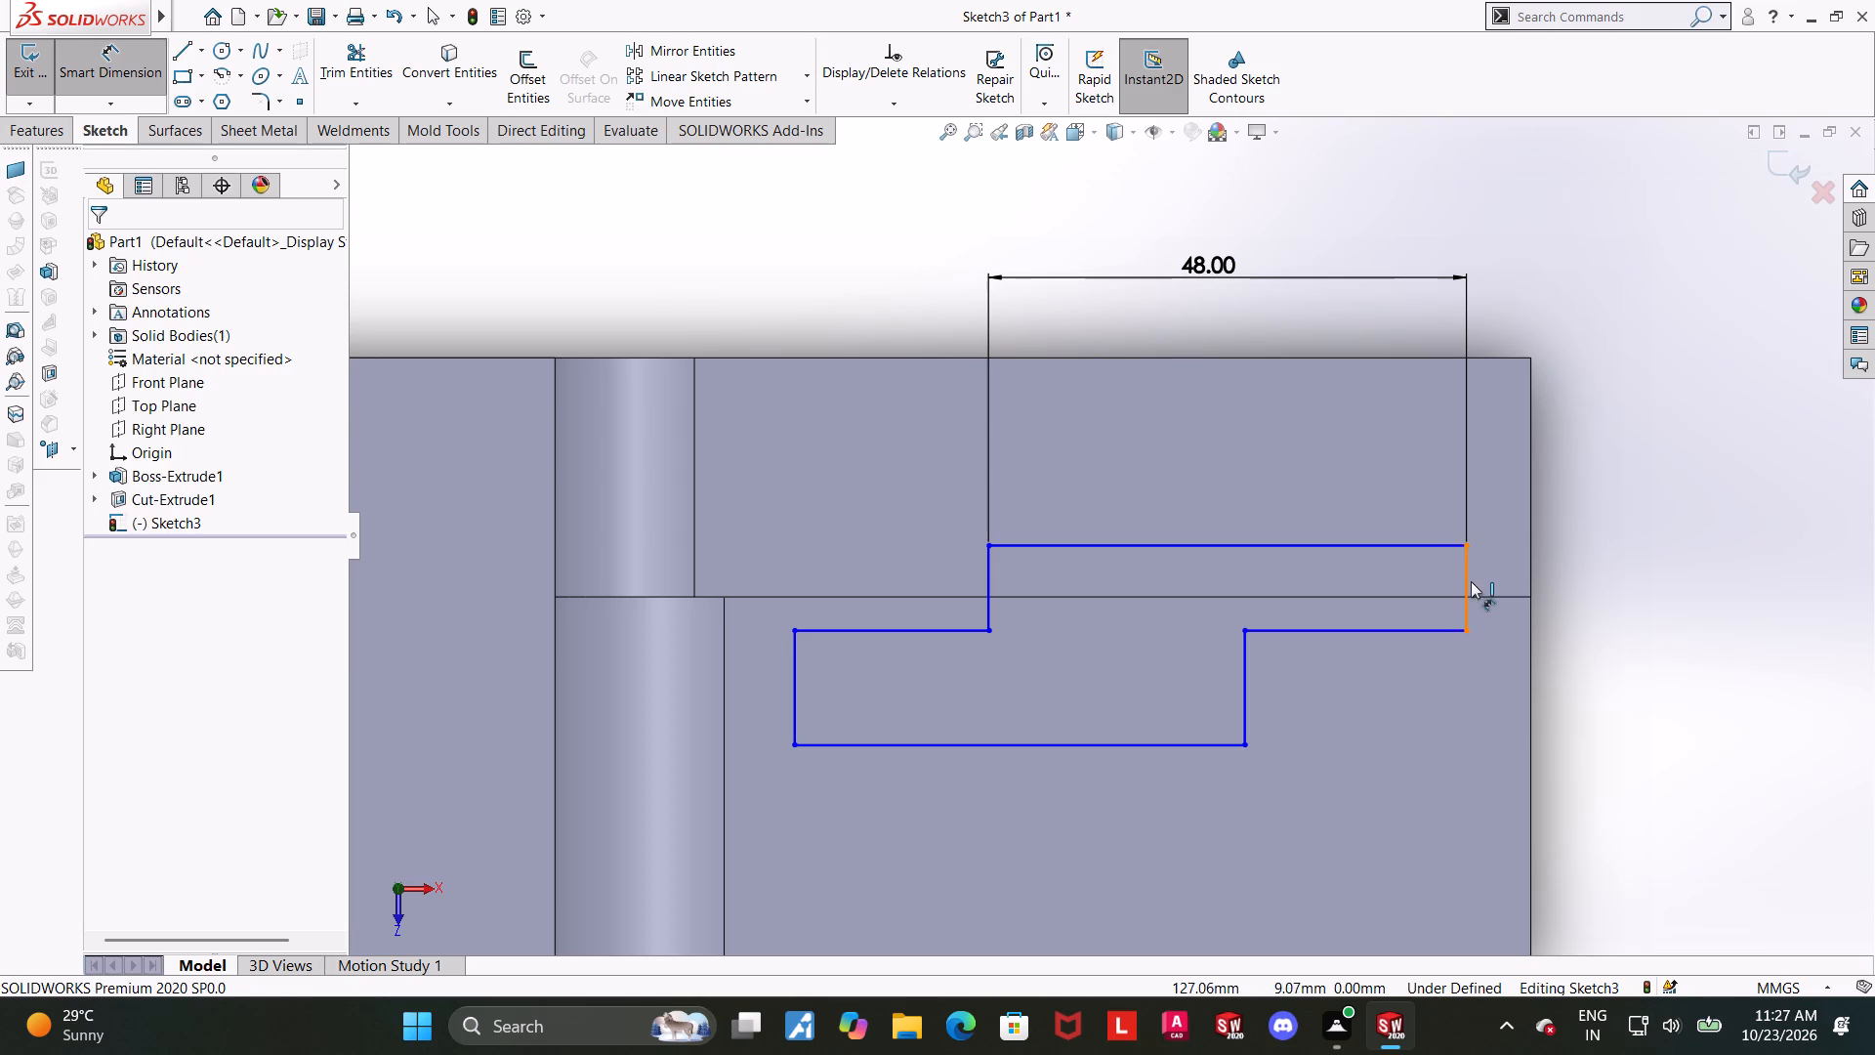
pyautogui.click(1471, 581)
pyautogui.click(1533, 555)
pyautogui.scroll(-2, 1533, 553)
pyautogui.scroll(4, 1487, 352)
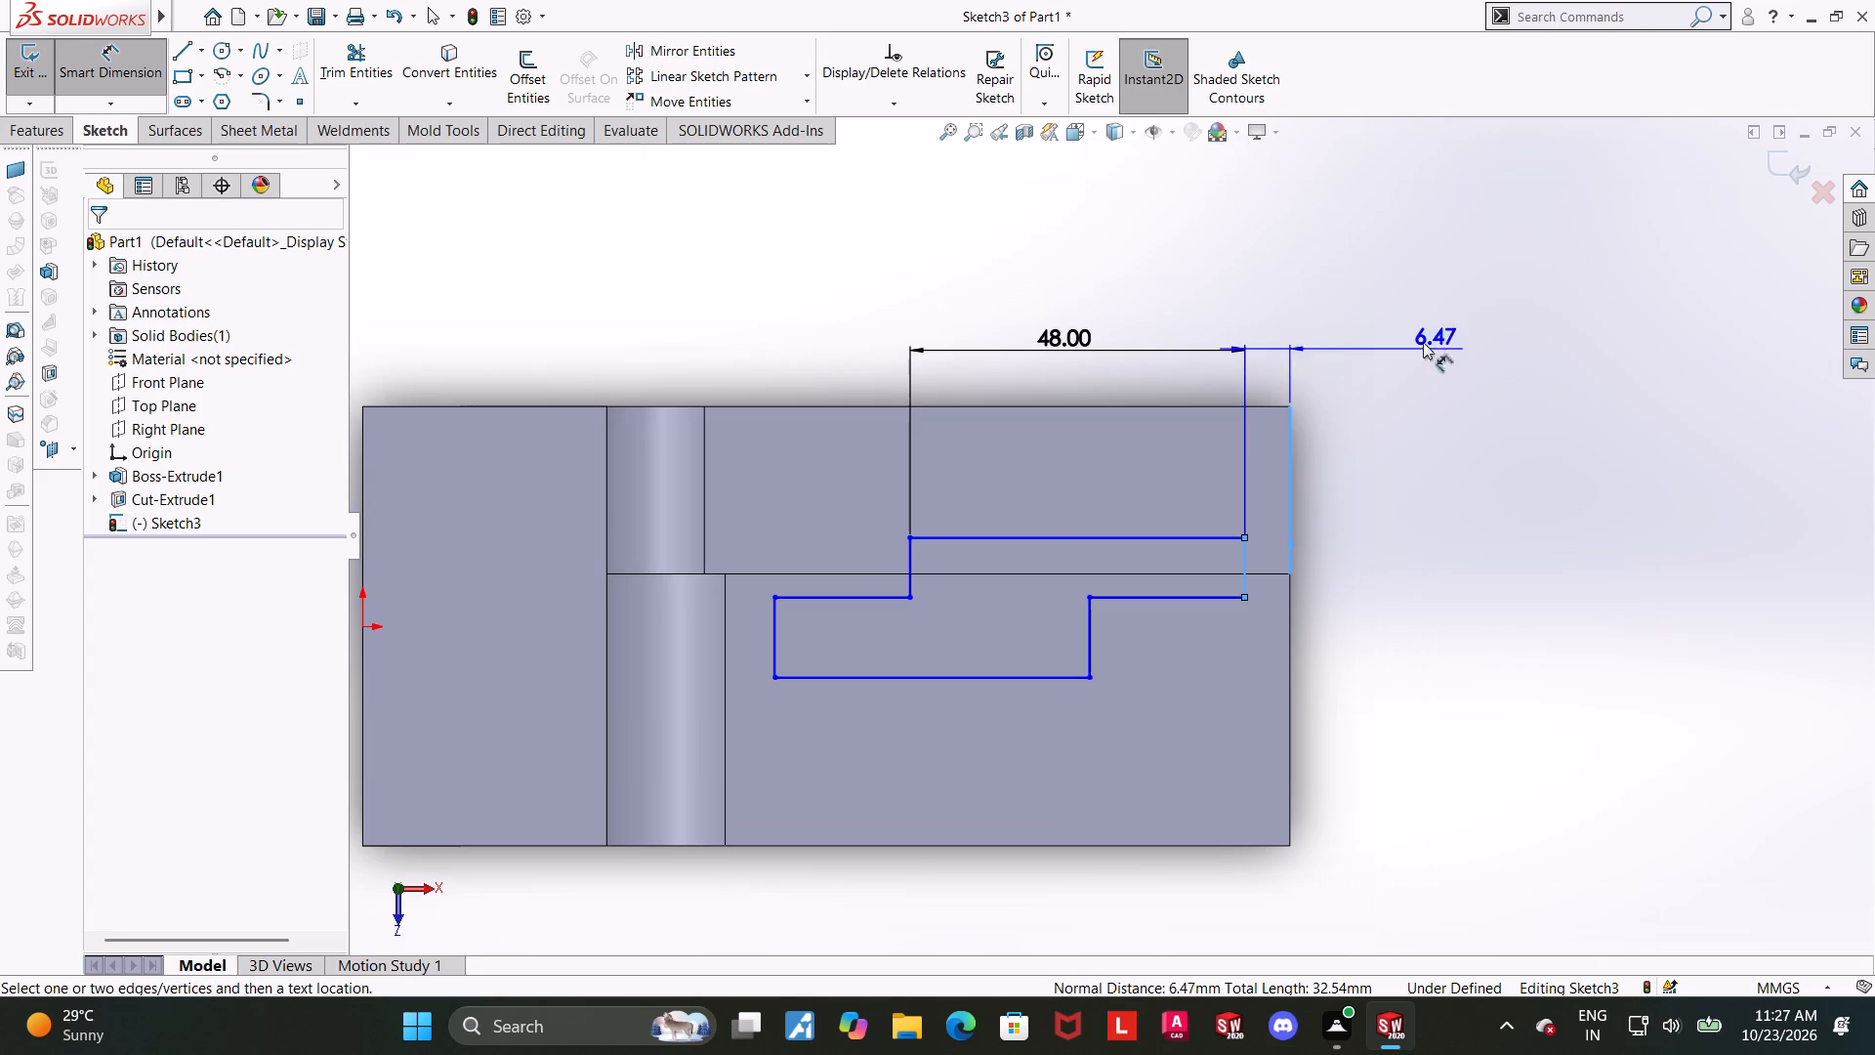
pyautogui.click(1330, 279)
pyautogui.write('19')
pyautogui.press('Return')
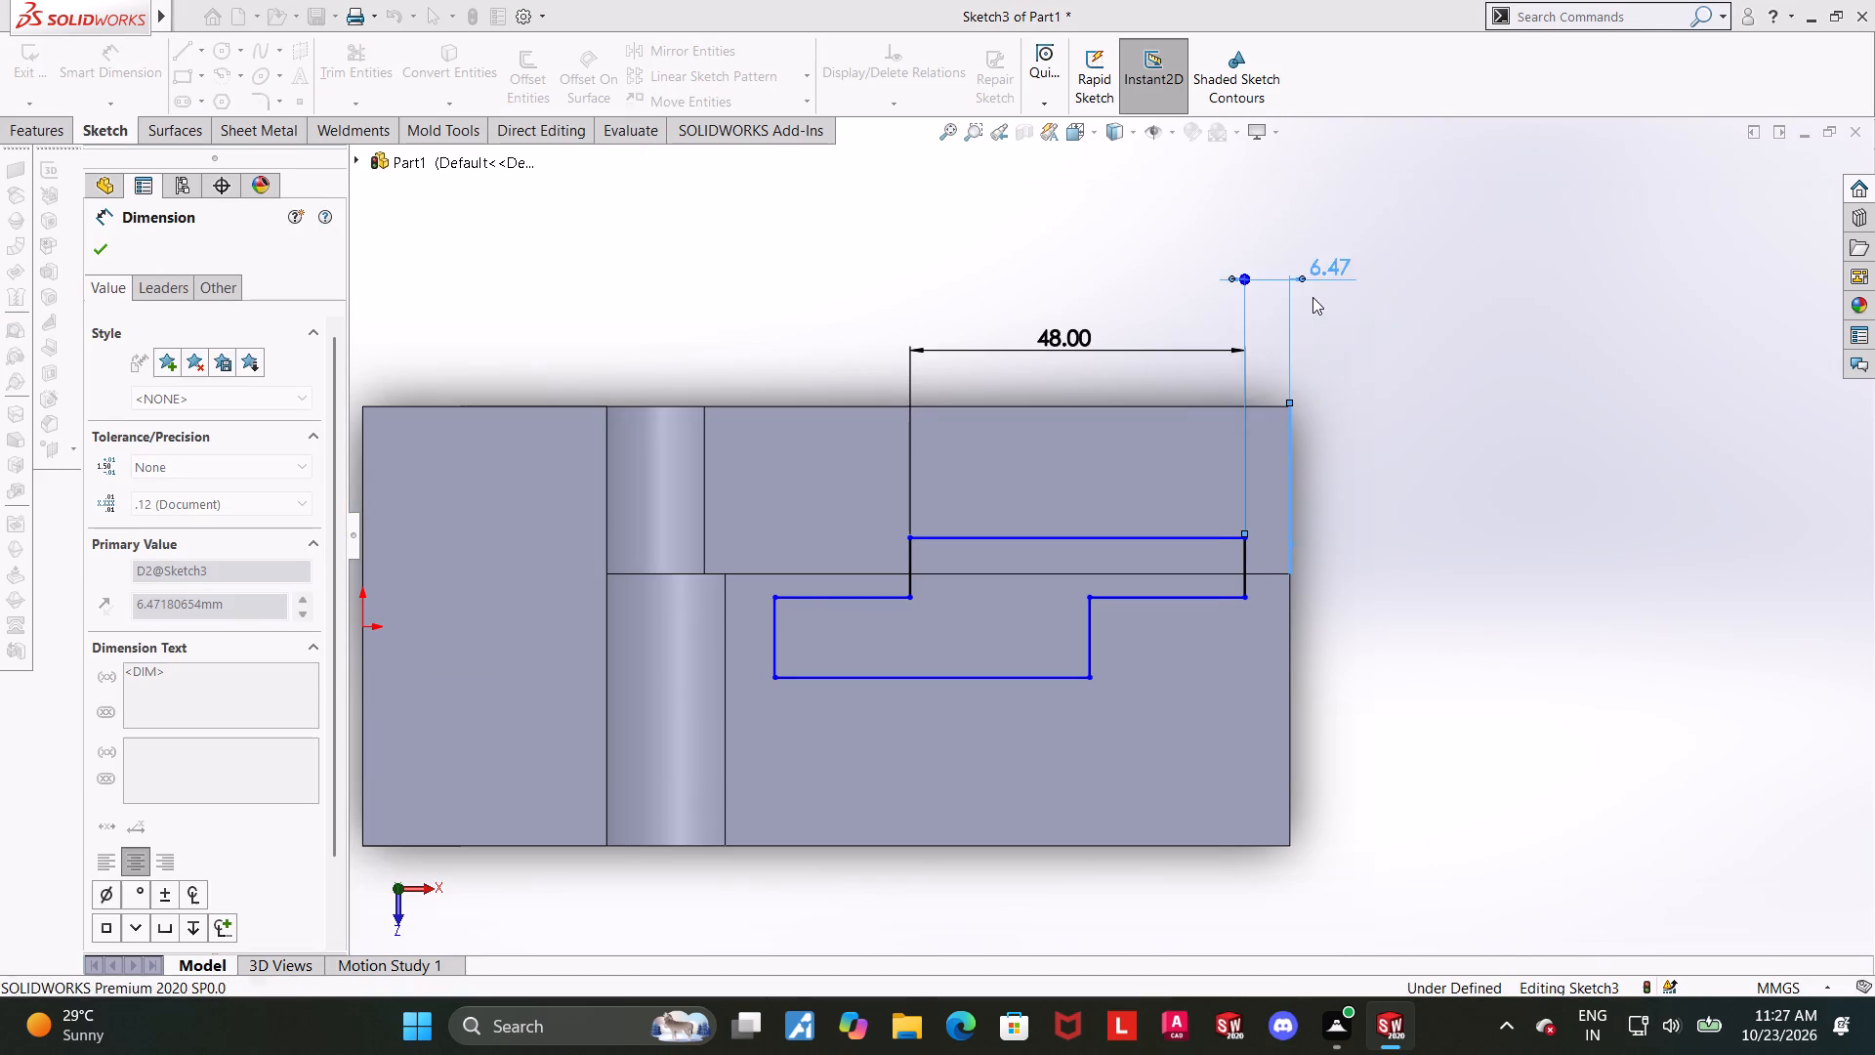
pyautogui.press('Escape')
pyautogui.click(1585, 427)
# Dimension the stepped outline's lower horizontal line to 48 mm.
pyautogui.scroll(1, 1542, 432)
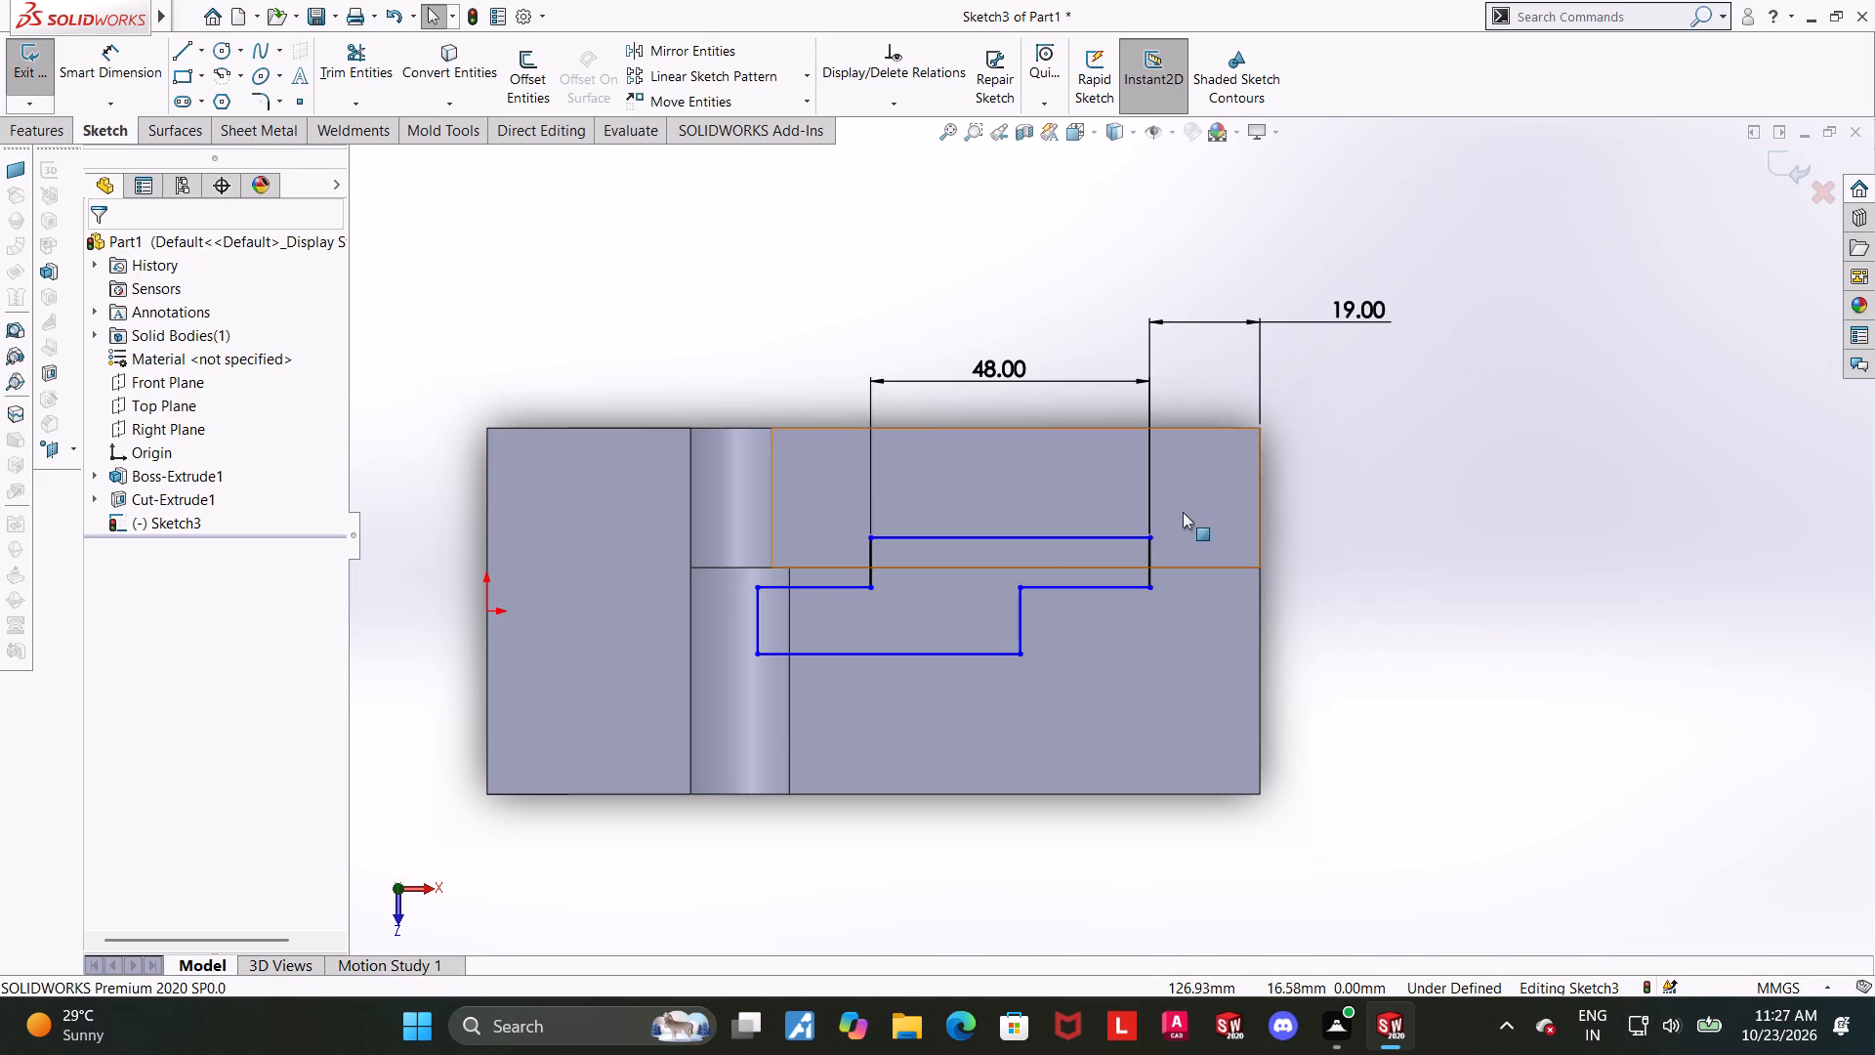
pyautogui.click(125, 63)
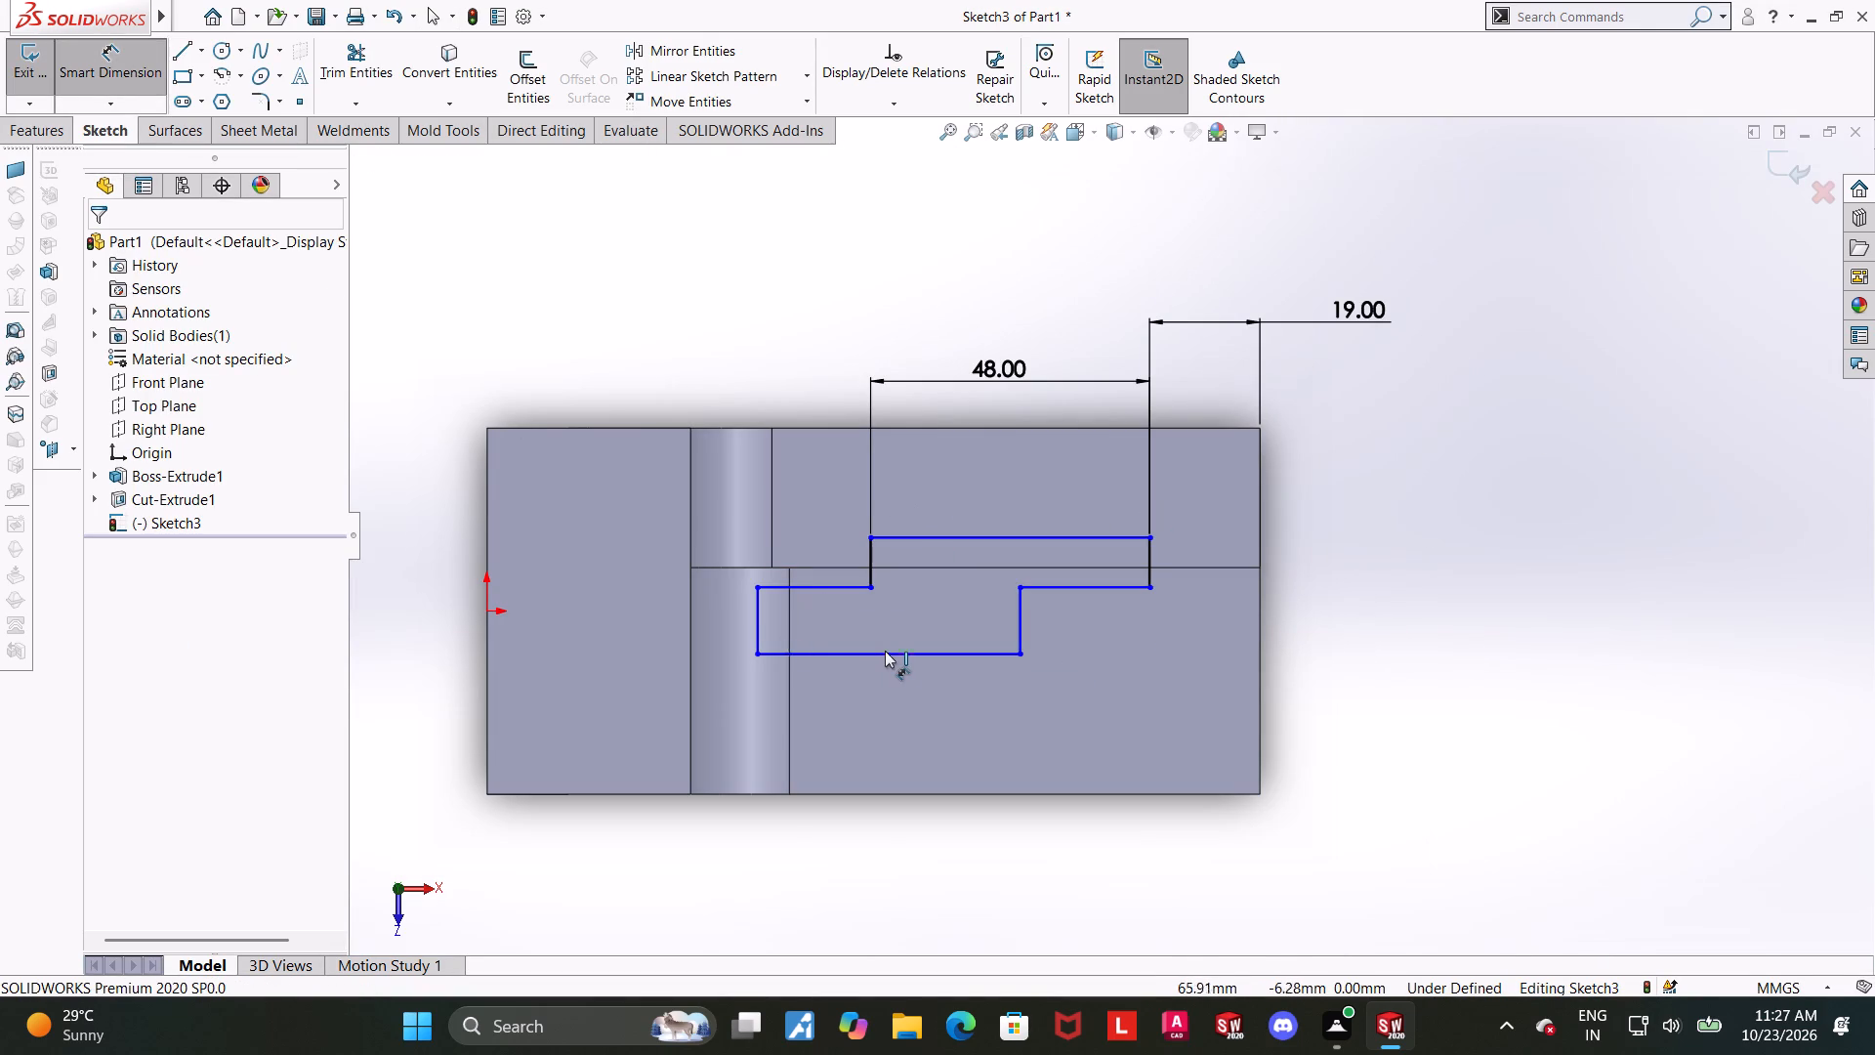
pyautogui.click(894, 653)
pyautogui.click(888, 713)
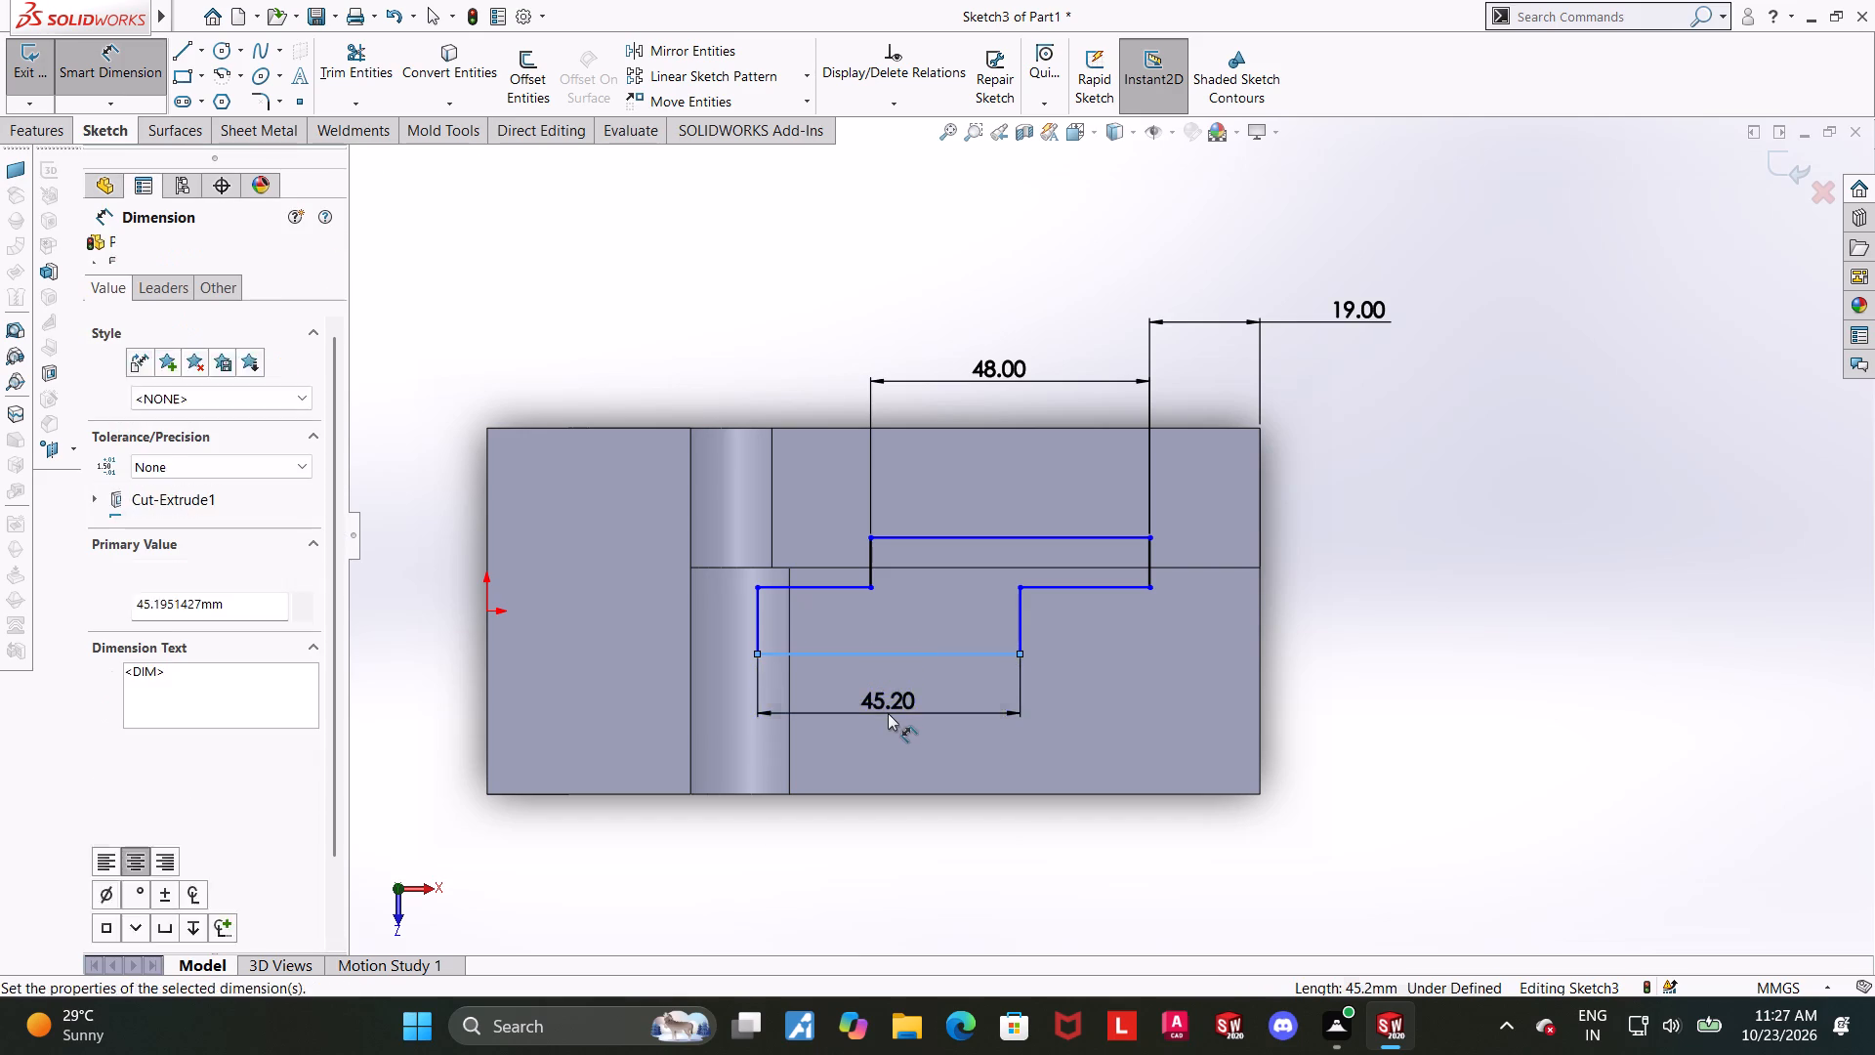
pyautogui.write('48')
pyautogui.press('Return')
pyautogui.press('Escape')
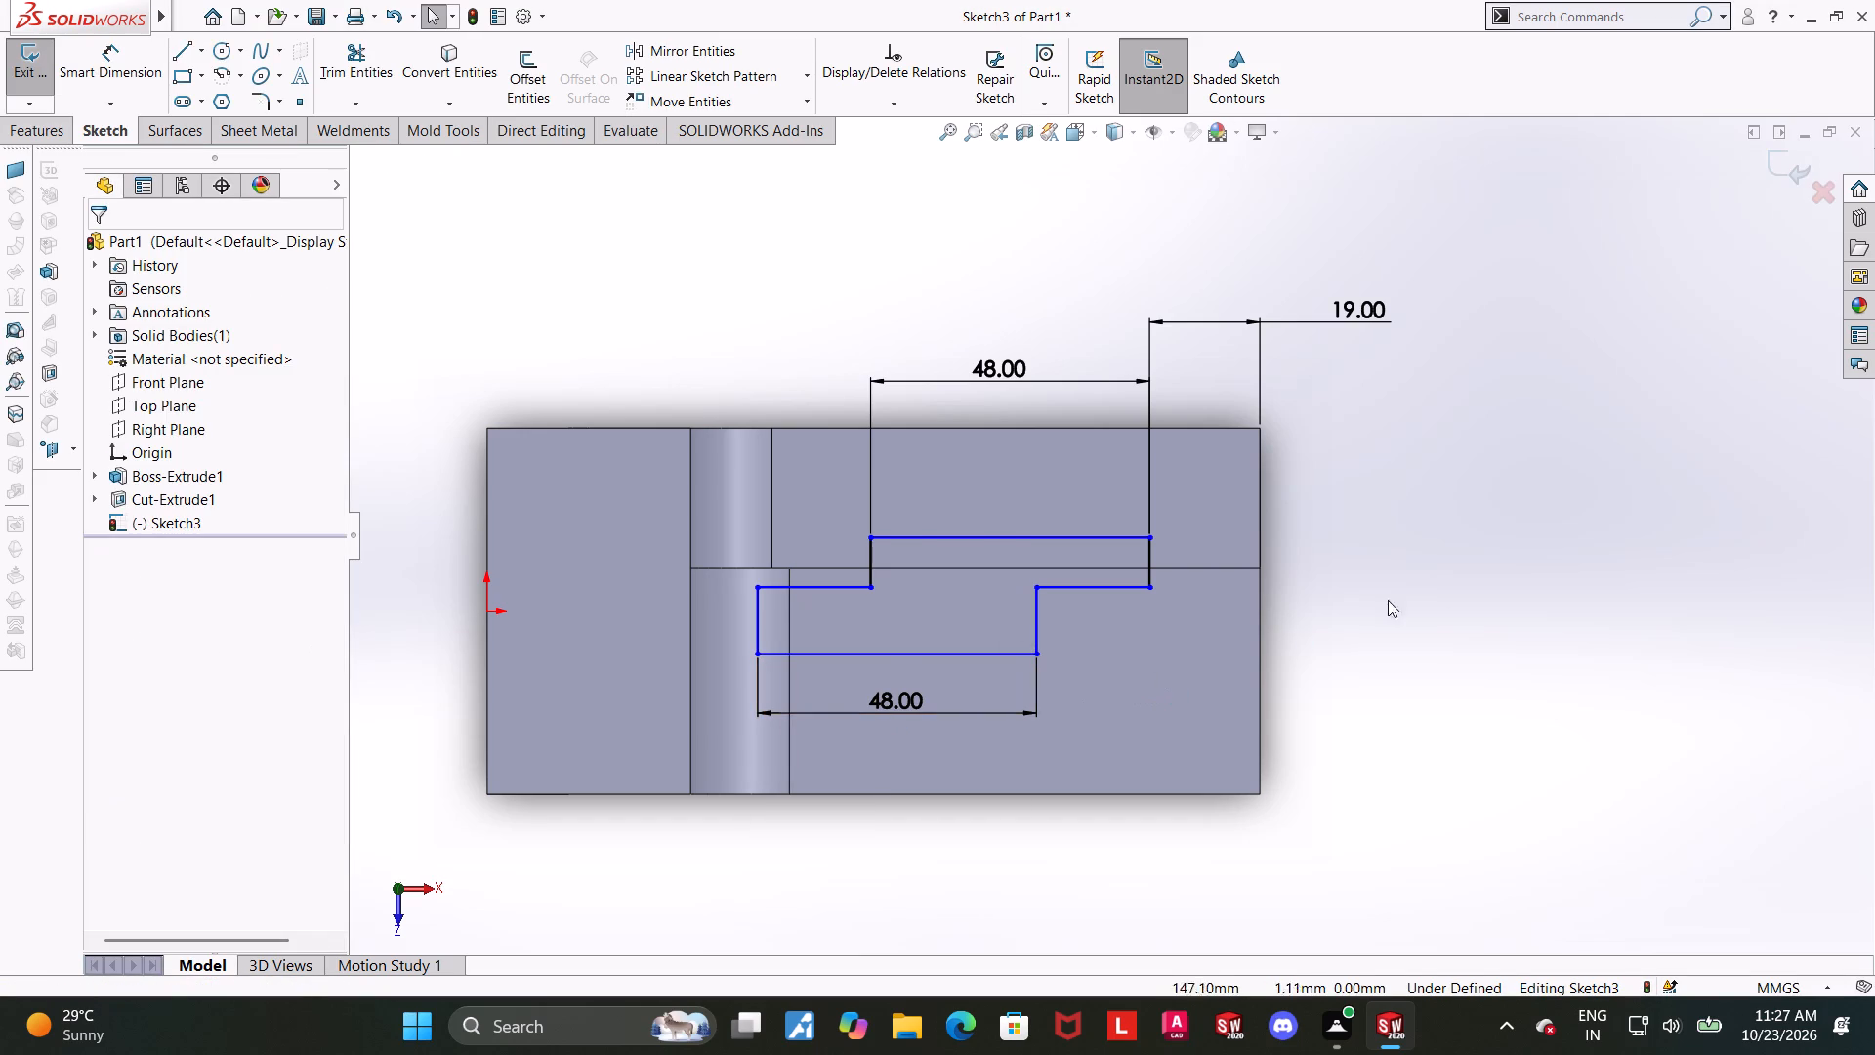
# Dimension the distance from the outline's lower right vertical line to the solid's right end edge as 33 mm.
pyautogui.scroll(2, 1443, 595)
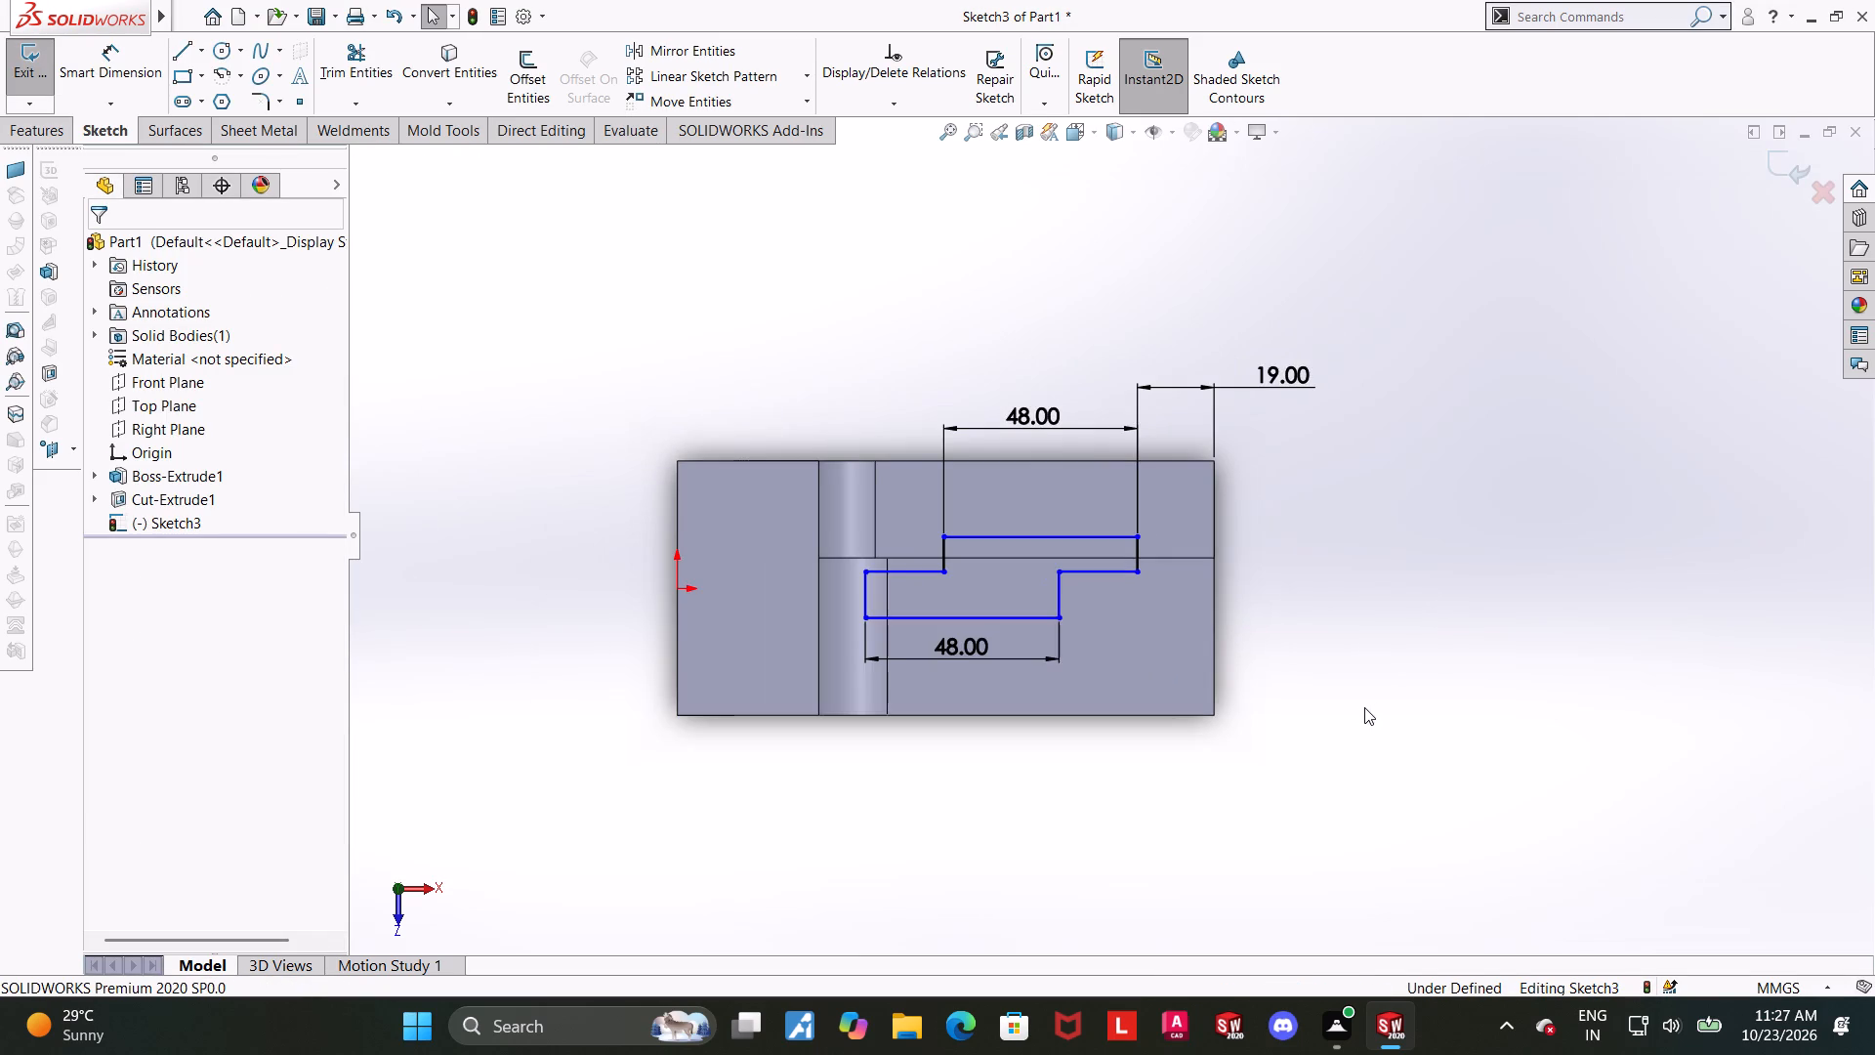
pyautogui.click(1364, 707)
pyautogui.scroll(-1, 1071, 679)
pyautogui.click(115, 77)
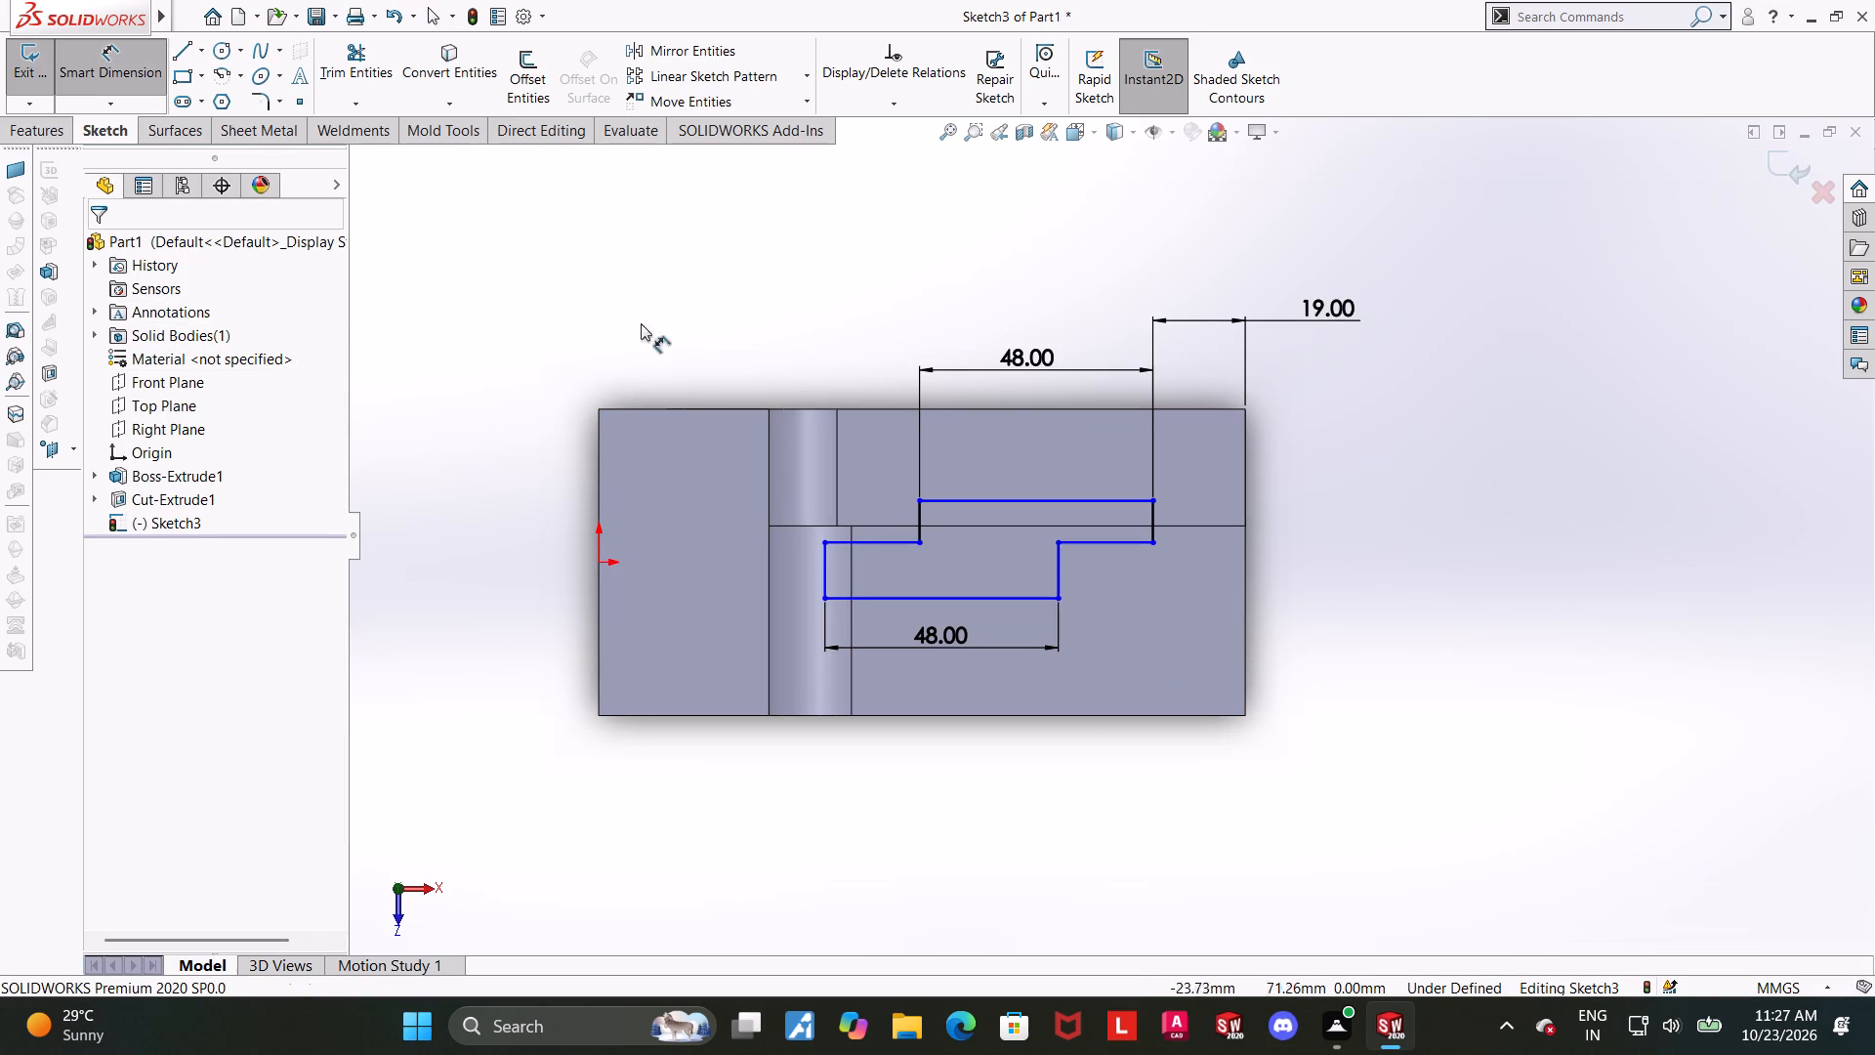
pyautogui.click(1058, 575)
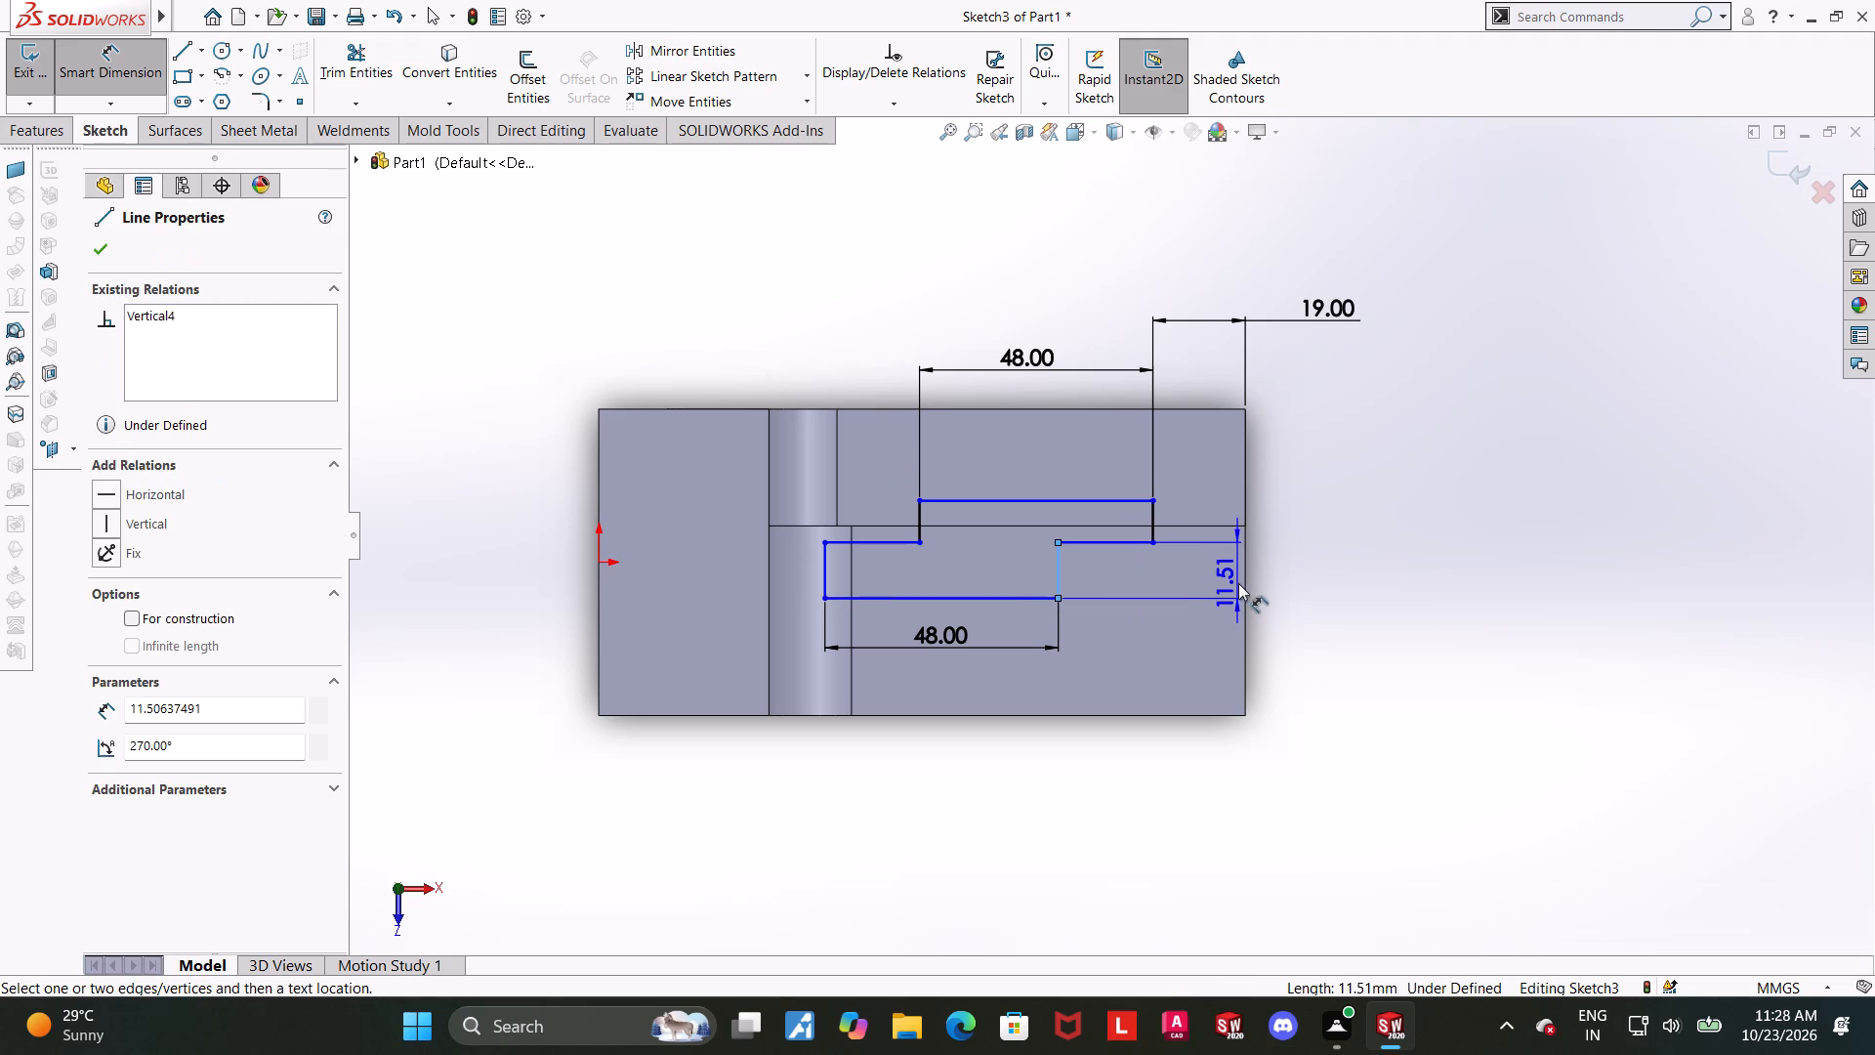
pyautogui.click(1247, 586)
pyautogui.click(1166, 816)
pyautogui.write('33')
pyautogui.press('Return')
pyautogui.press('Escape')
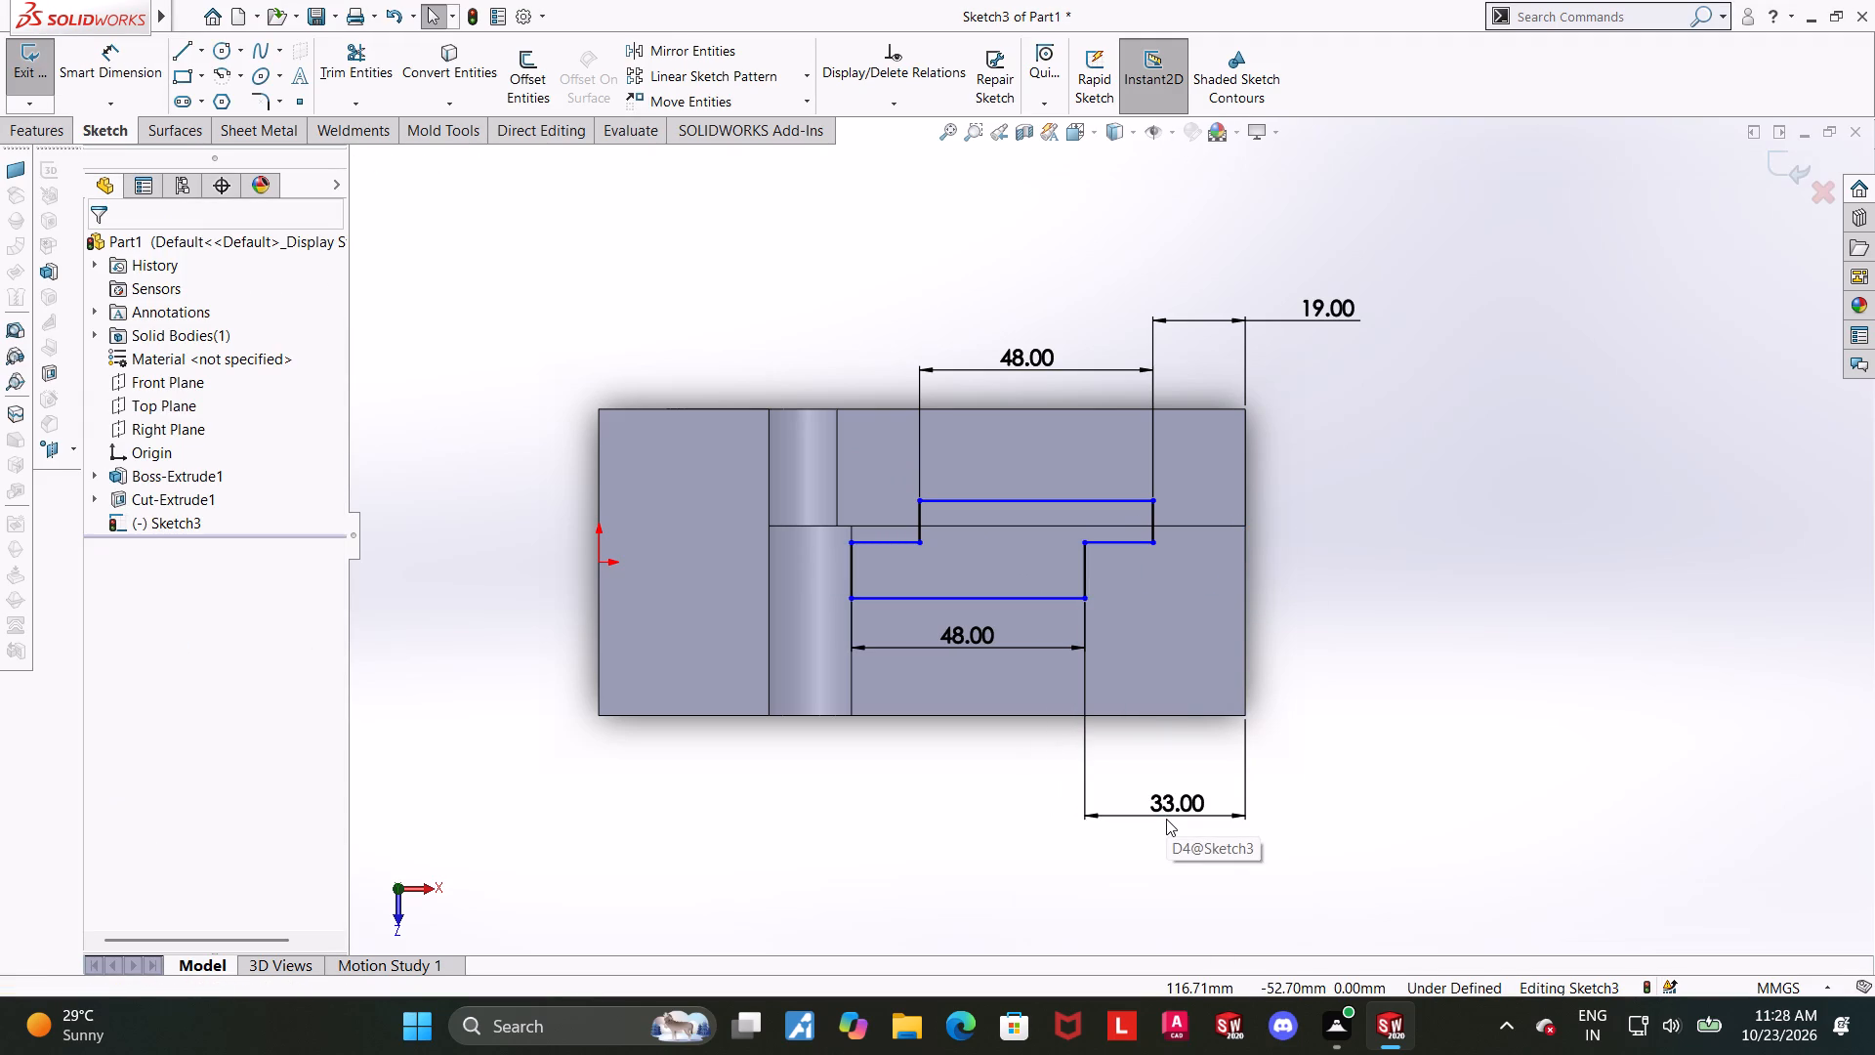
# Dimension the distance from the stepped outline's upper horizontal line to the solid's upper edge as 17 mm.
pyautogui.scroll(1, 847, 731)
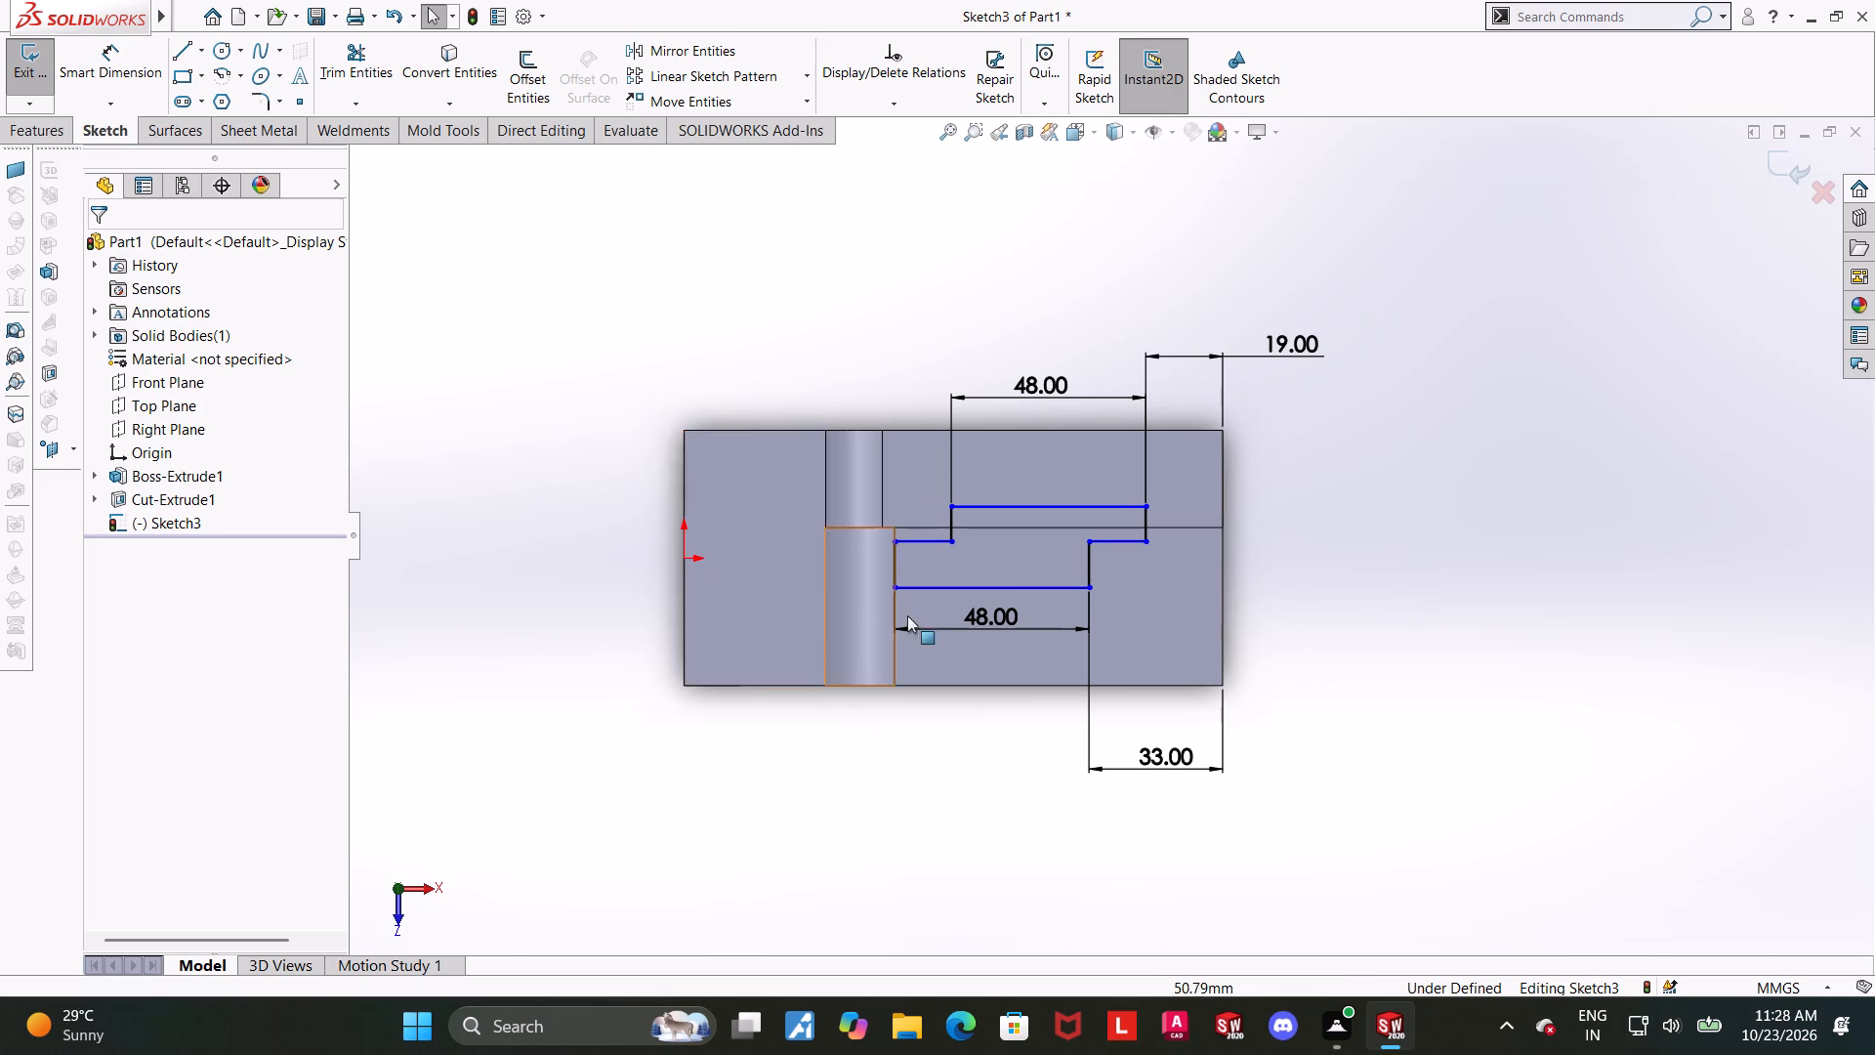
pyautogui.scroll(1, 916, 613)
pyautogui.scroll(-1, 952, 606)
pyautogui.scroll(-1, 1150, 556)
pyautogui.scroll(1, 1174, 563)
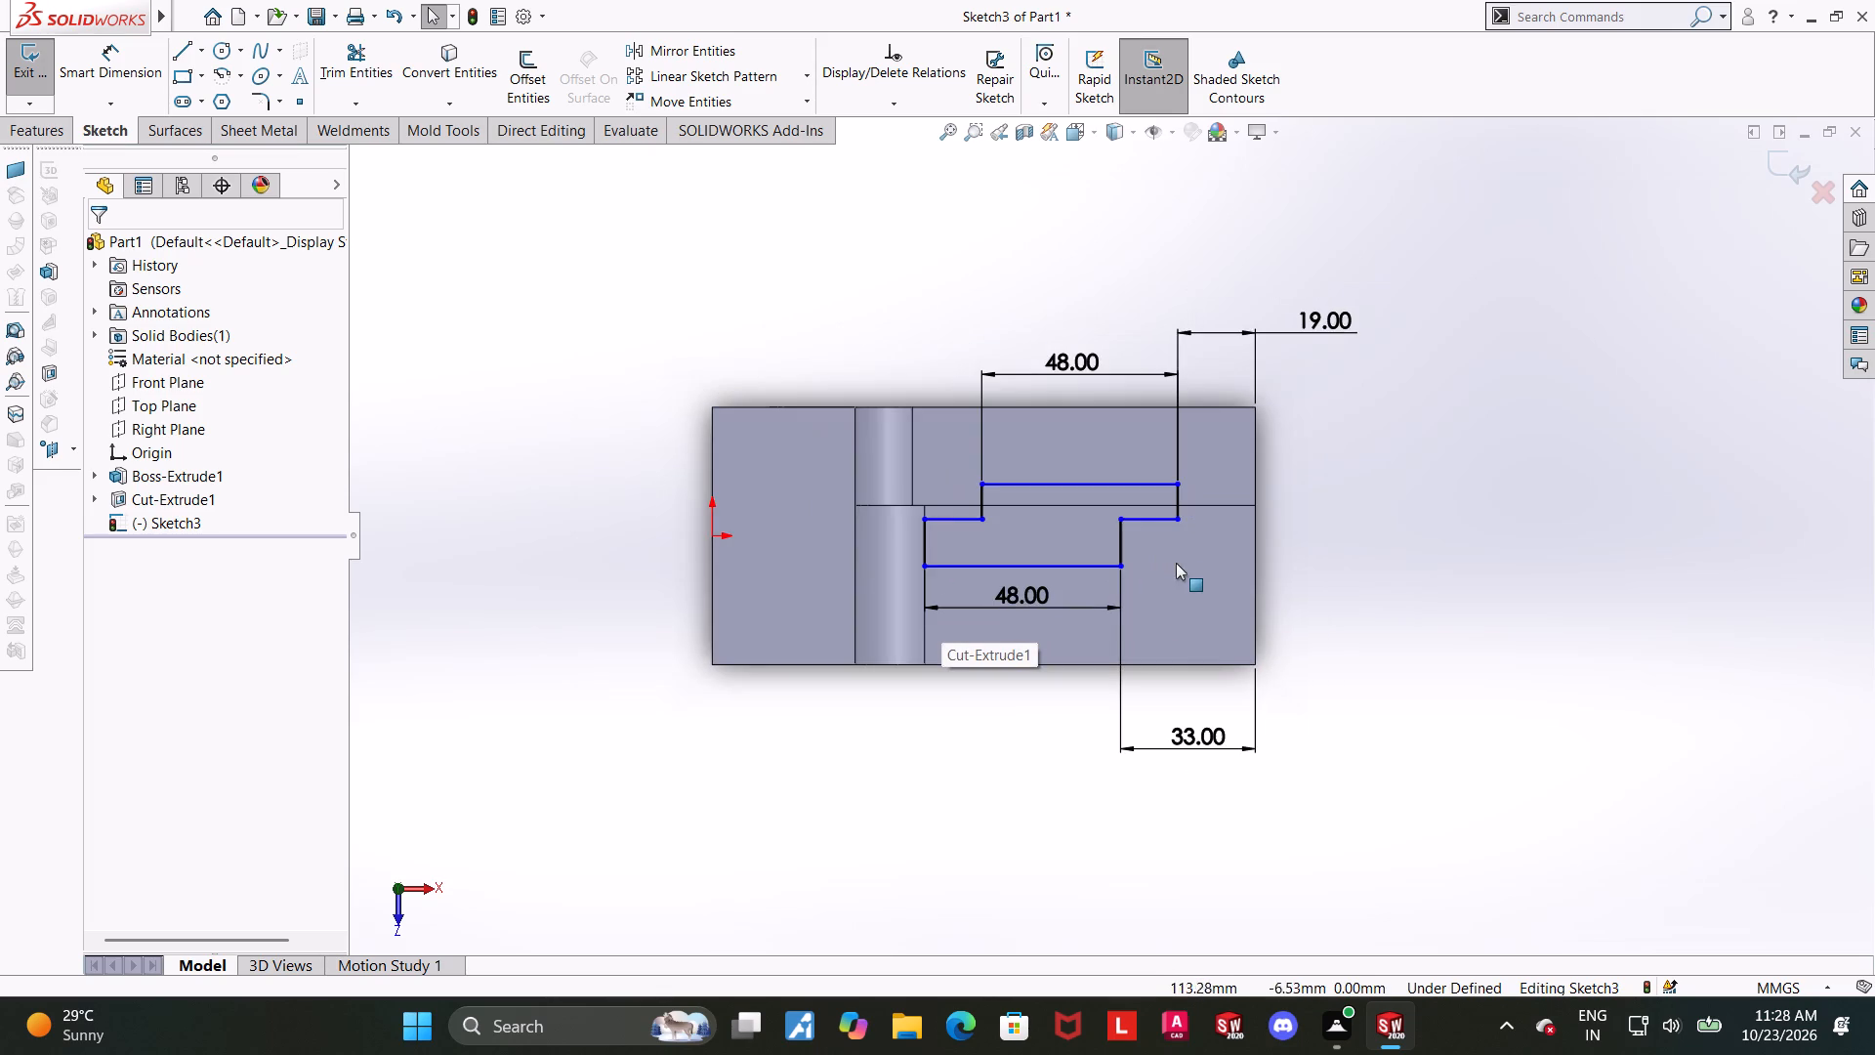
pyautogui.scroll(-1, 1311, 573)
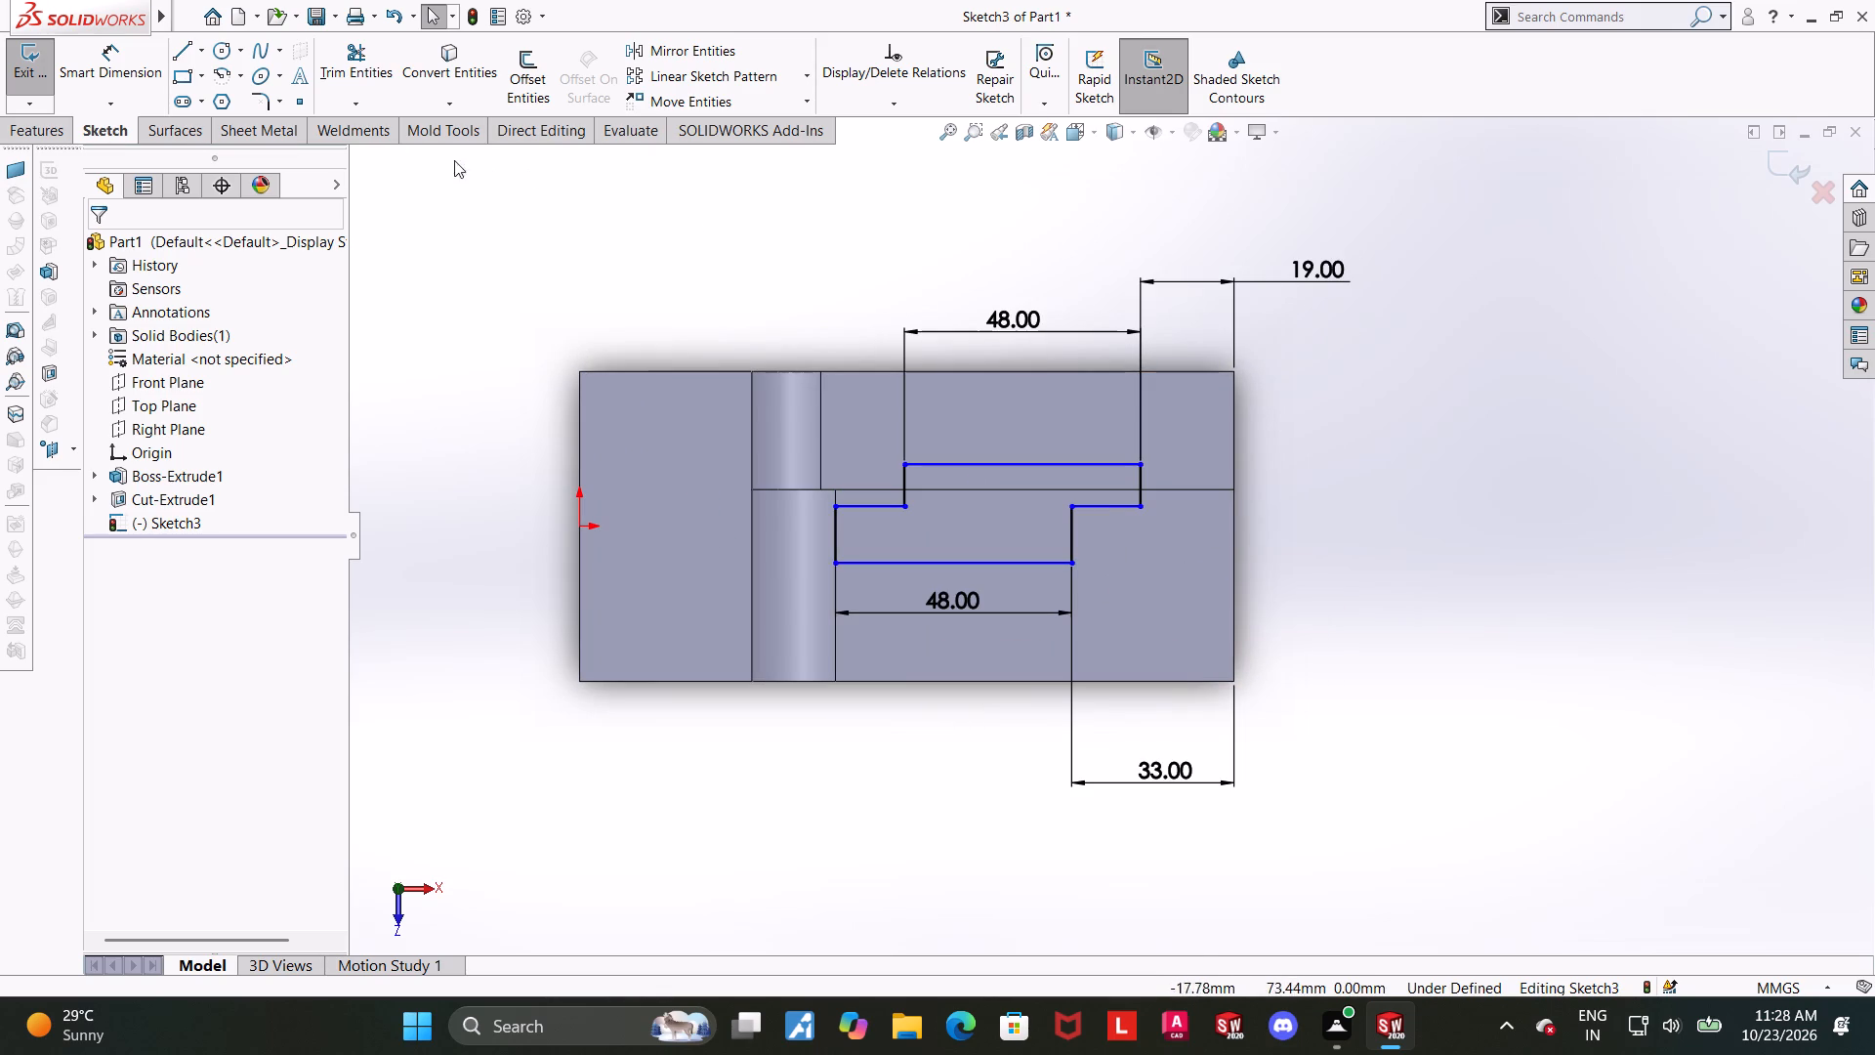
pyautogui.moveTo(146, 68); pyautogui.dragTo(179, 79)
pyautogui.click(1126, 467)
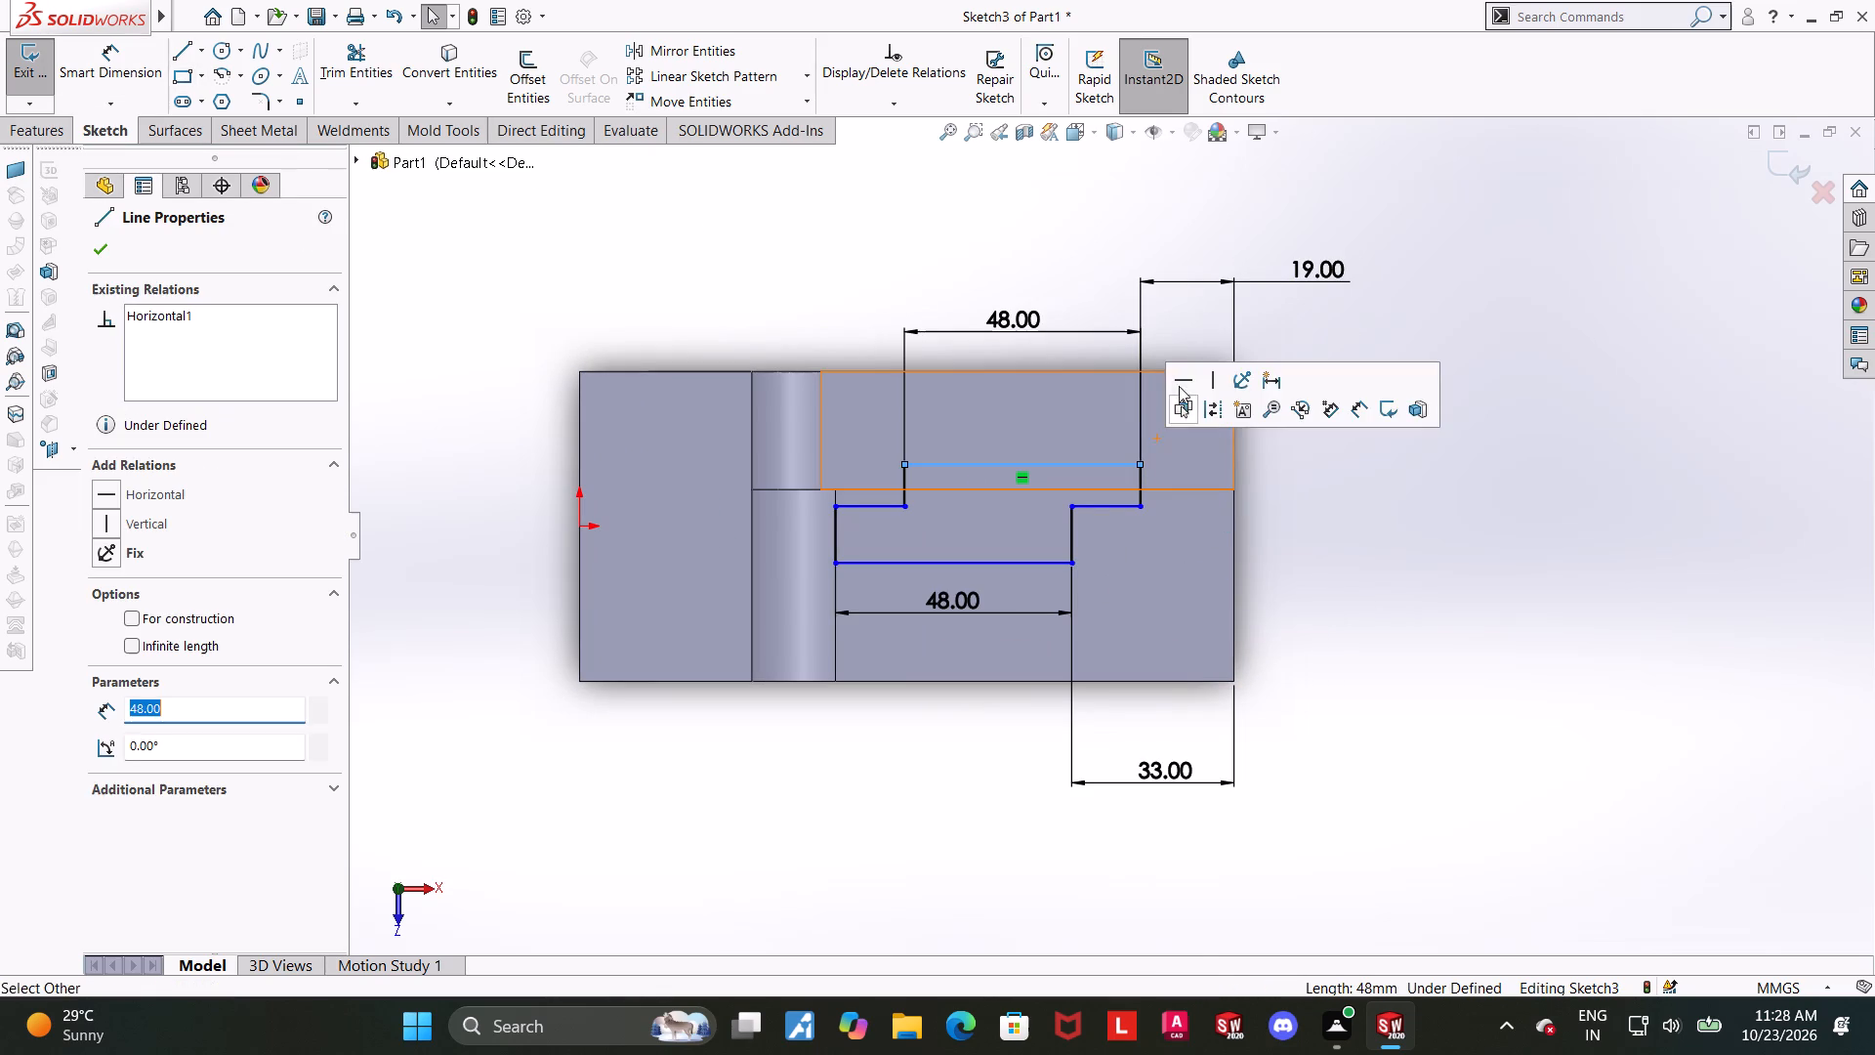
pyautogui.press('Escape')
pyautogui.press('Escape')
pyautogui.press('Escape')
pyautogui.click(84, 58)
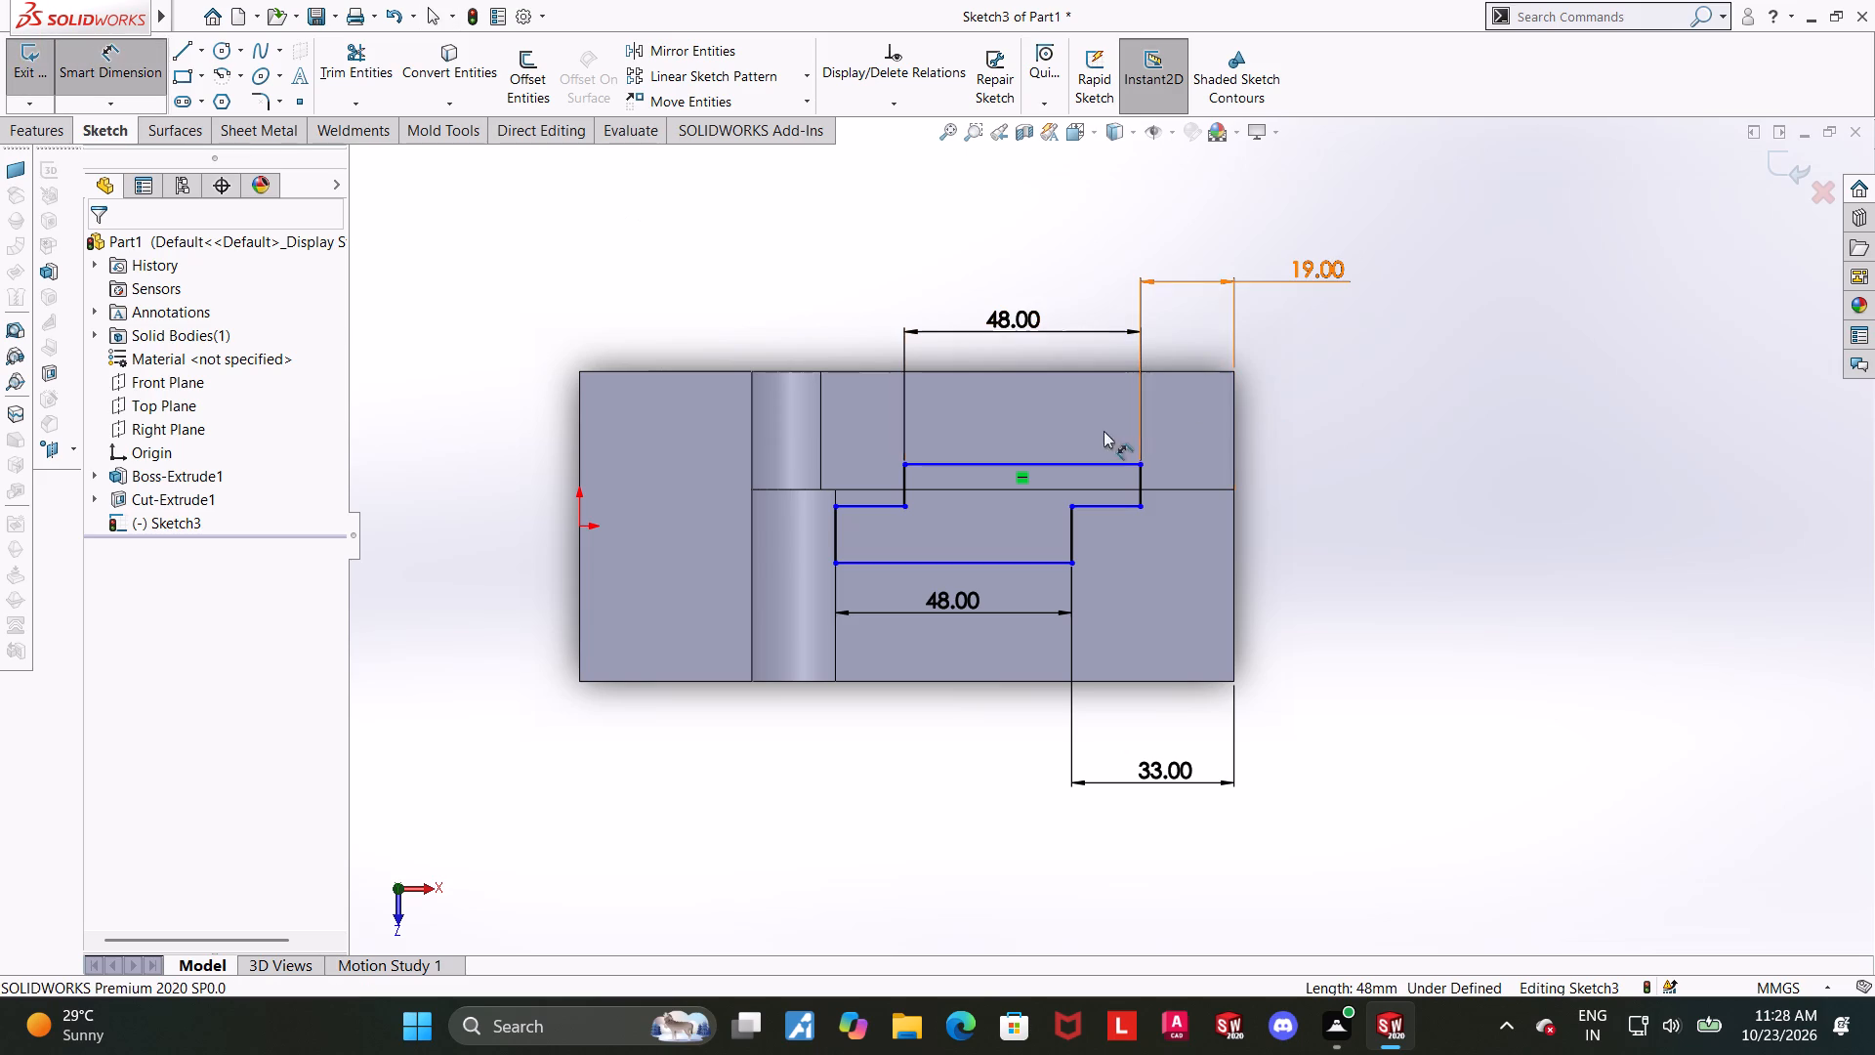
pyautogui.click(1076, 462)
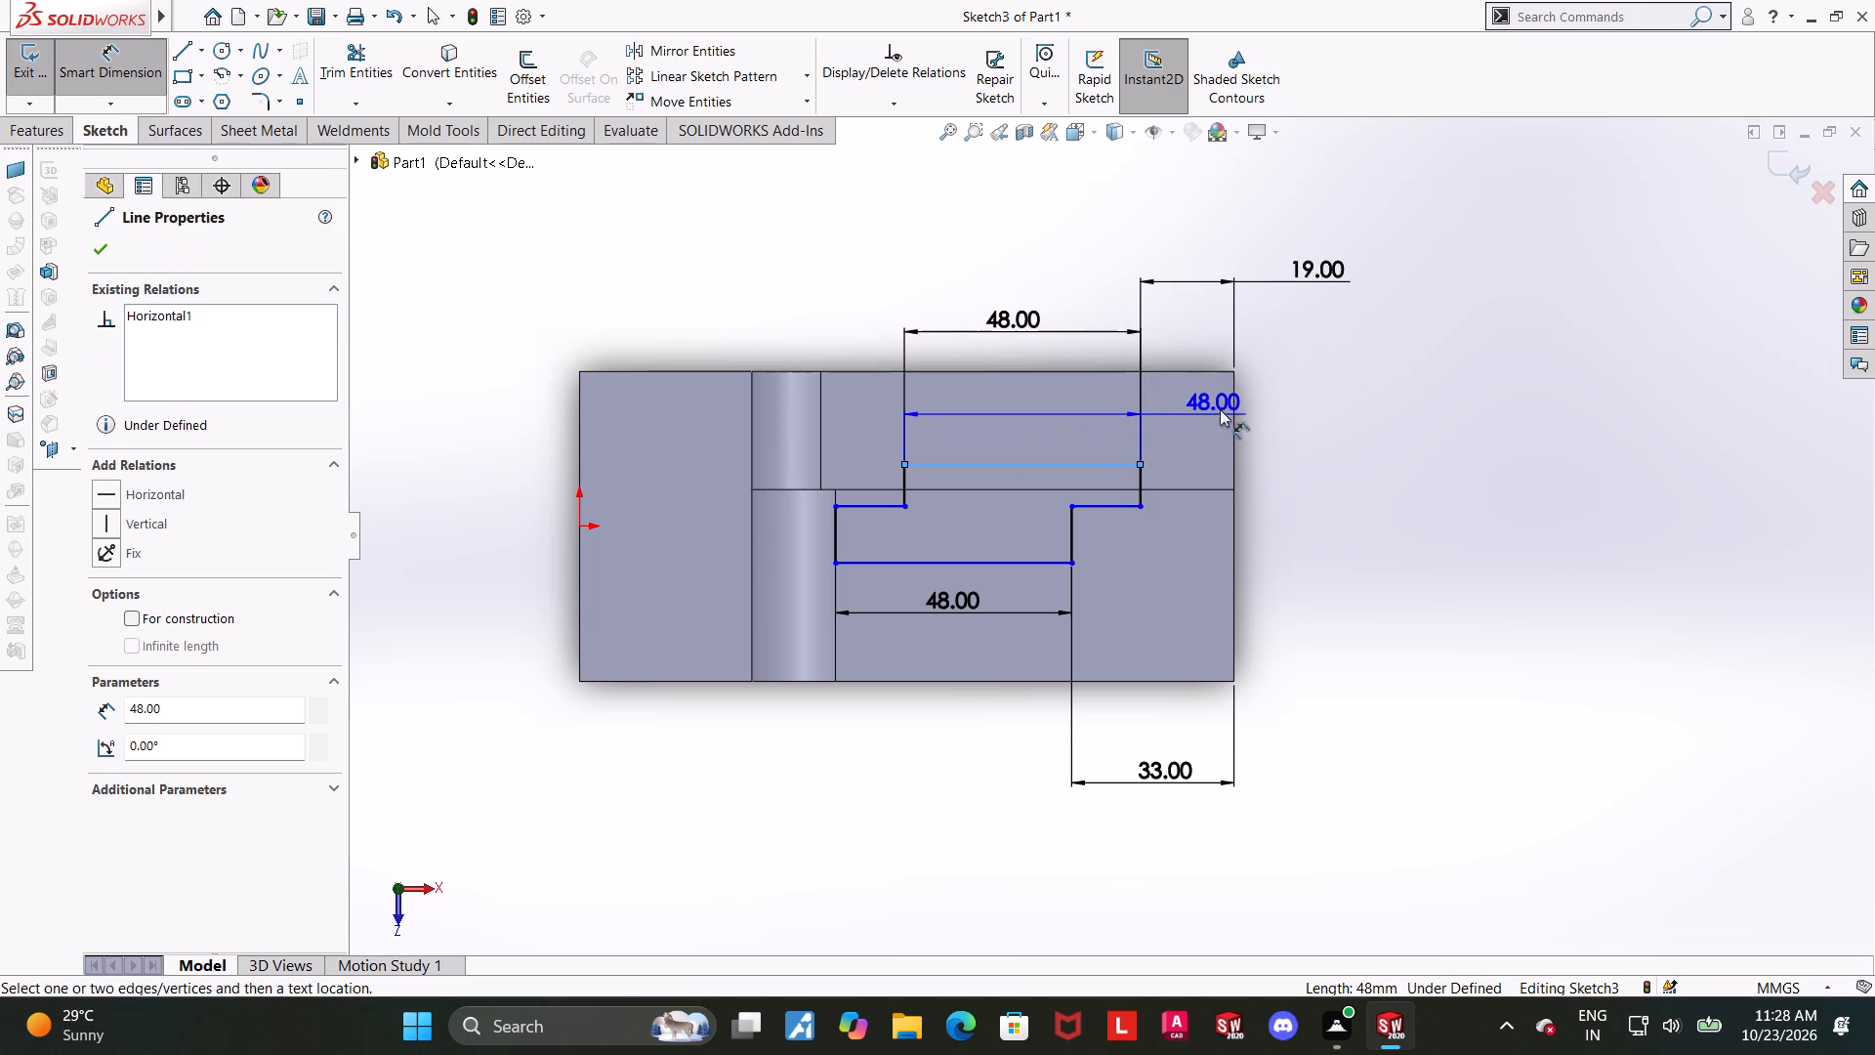
pyautogui.click(1210, 368)
pyautogui.click(1317, 400)
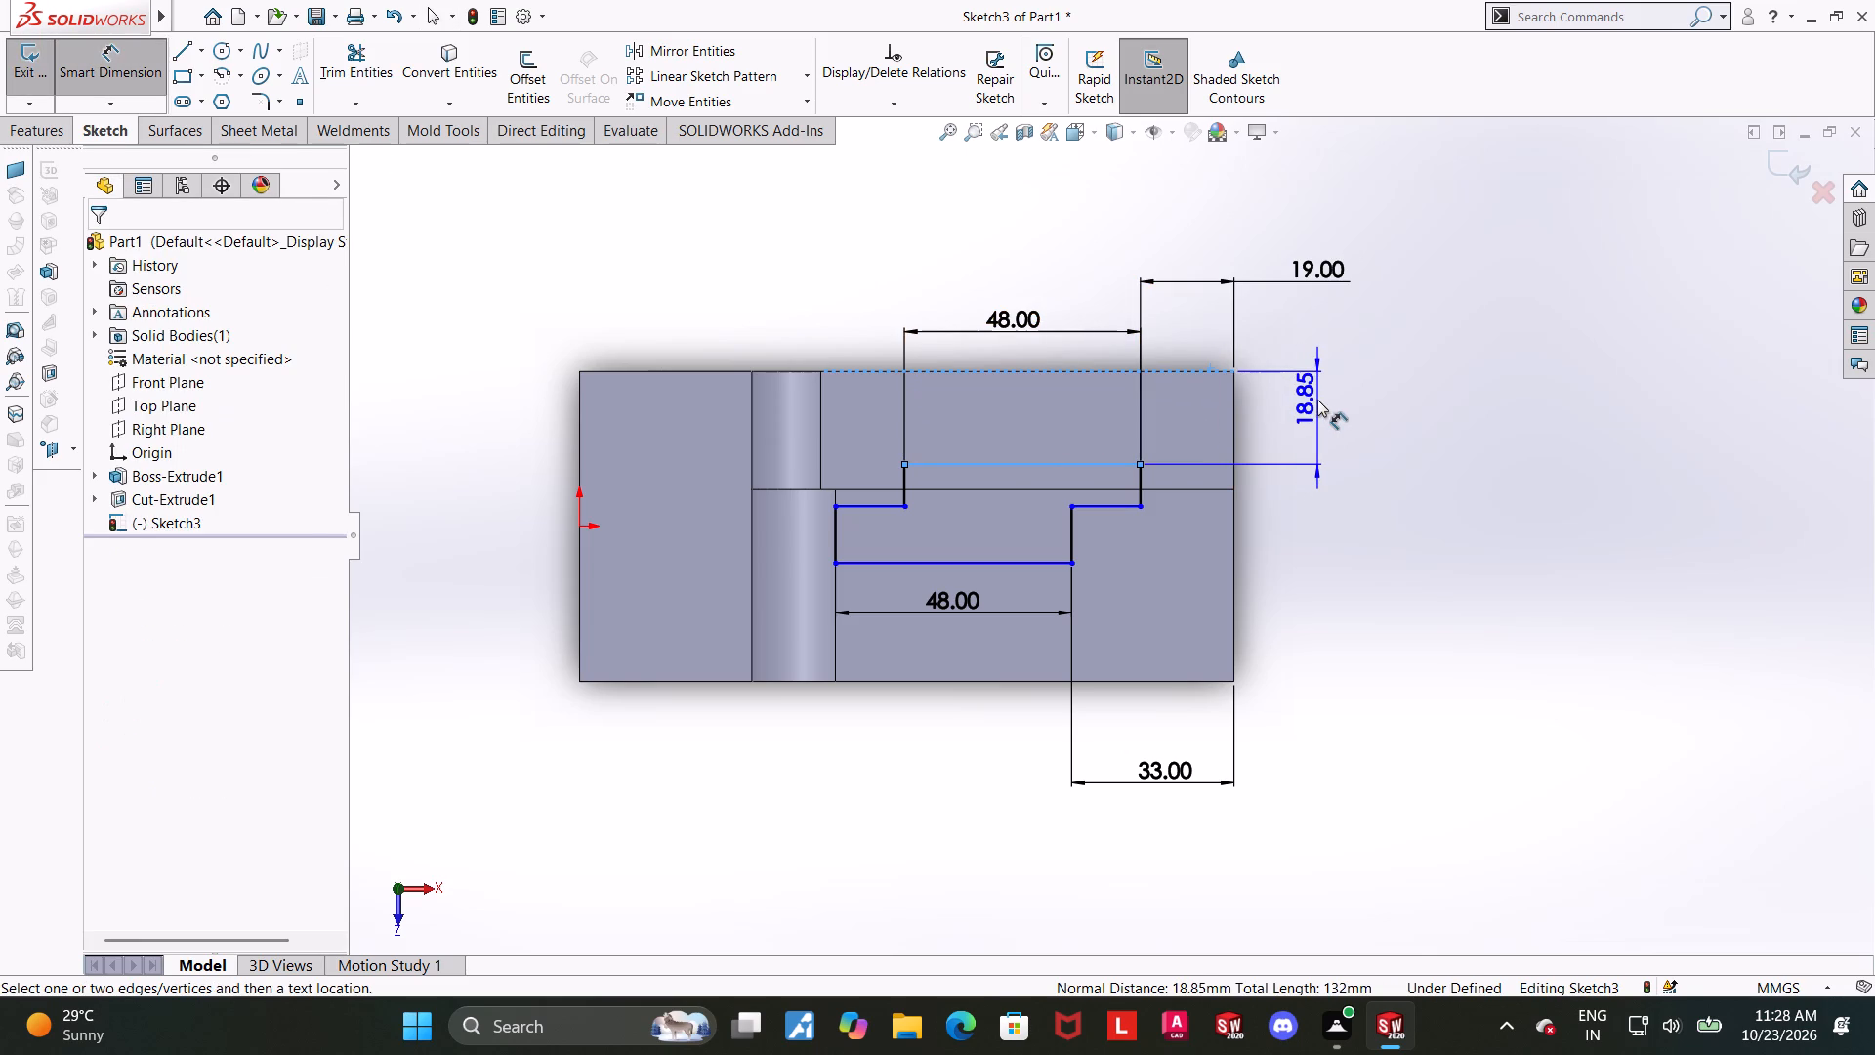
pyautogui.press('1')
pyautogui.press('7')
pyautogui.press('Return')
pyautogui.press('Escape')
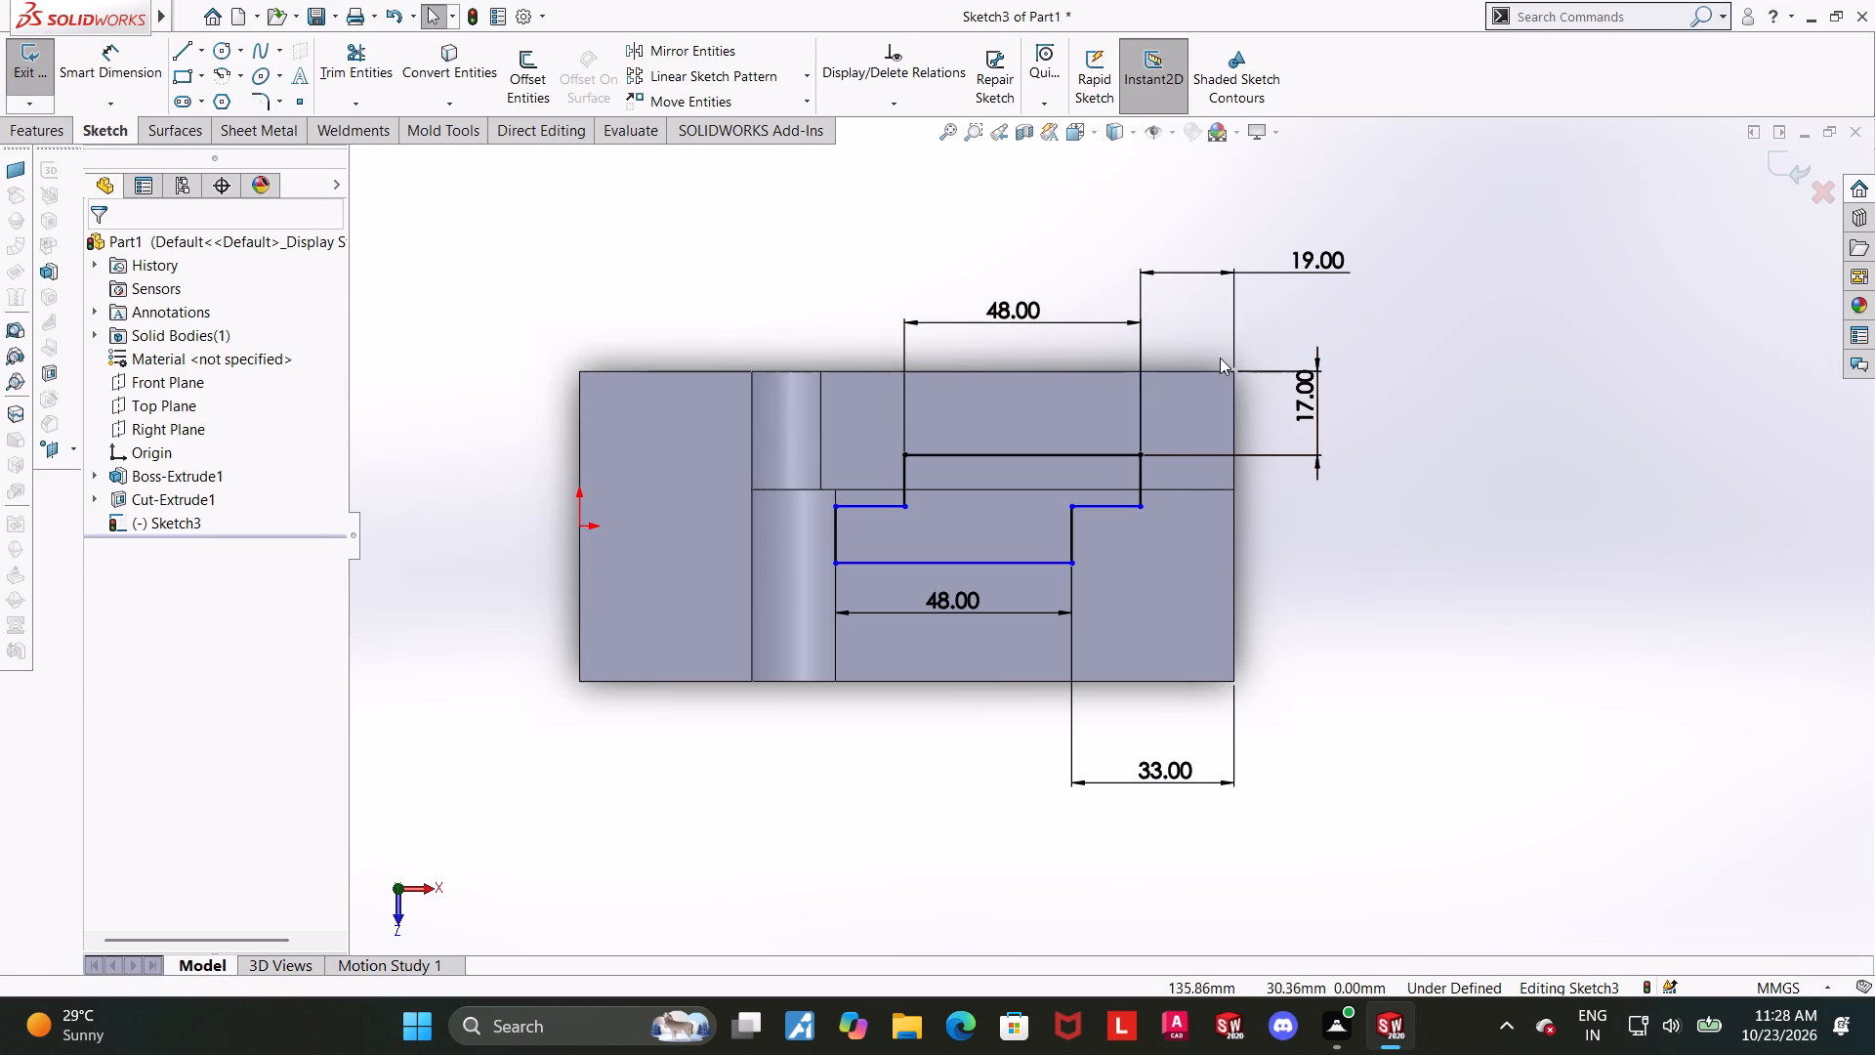
# Dimension the vertical distance between the outline's upper horizontal line and its right-hand step line as 14 mm.
pyautogui.click(72, 61)
pyautogui.scroll(1, 853, 556)
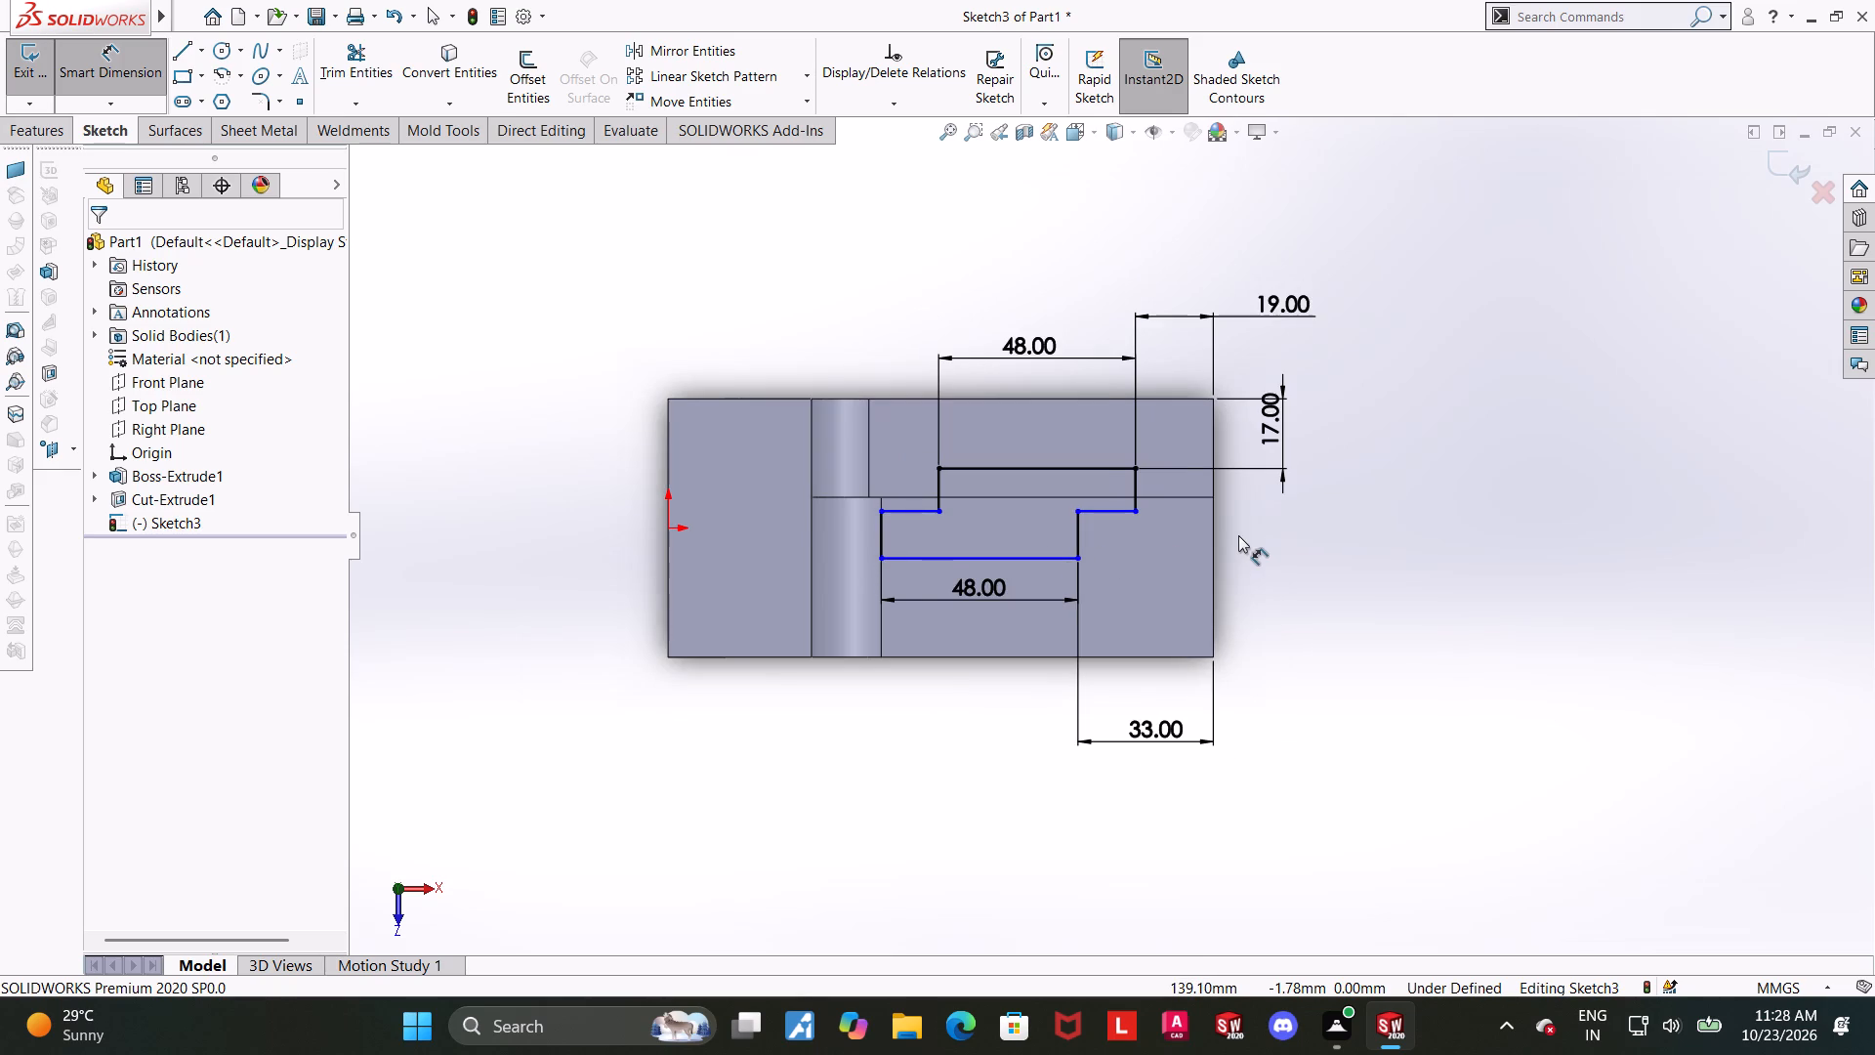
pyautogui.scroll(-1, 1238, 535)
pyautogui.click(1093, 509)
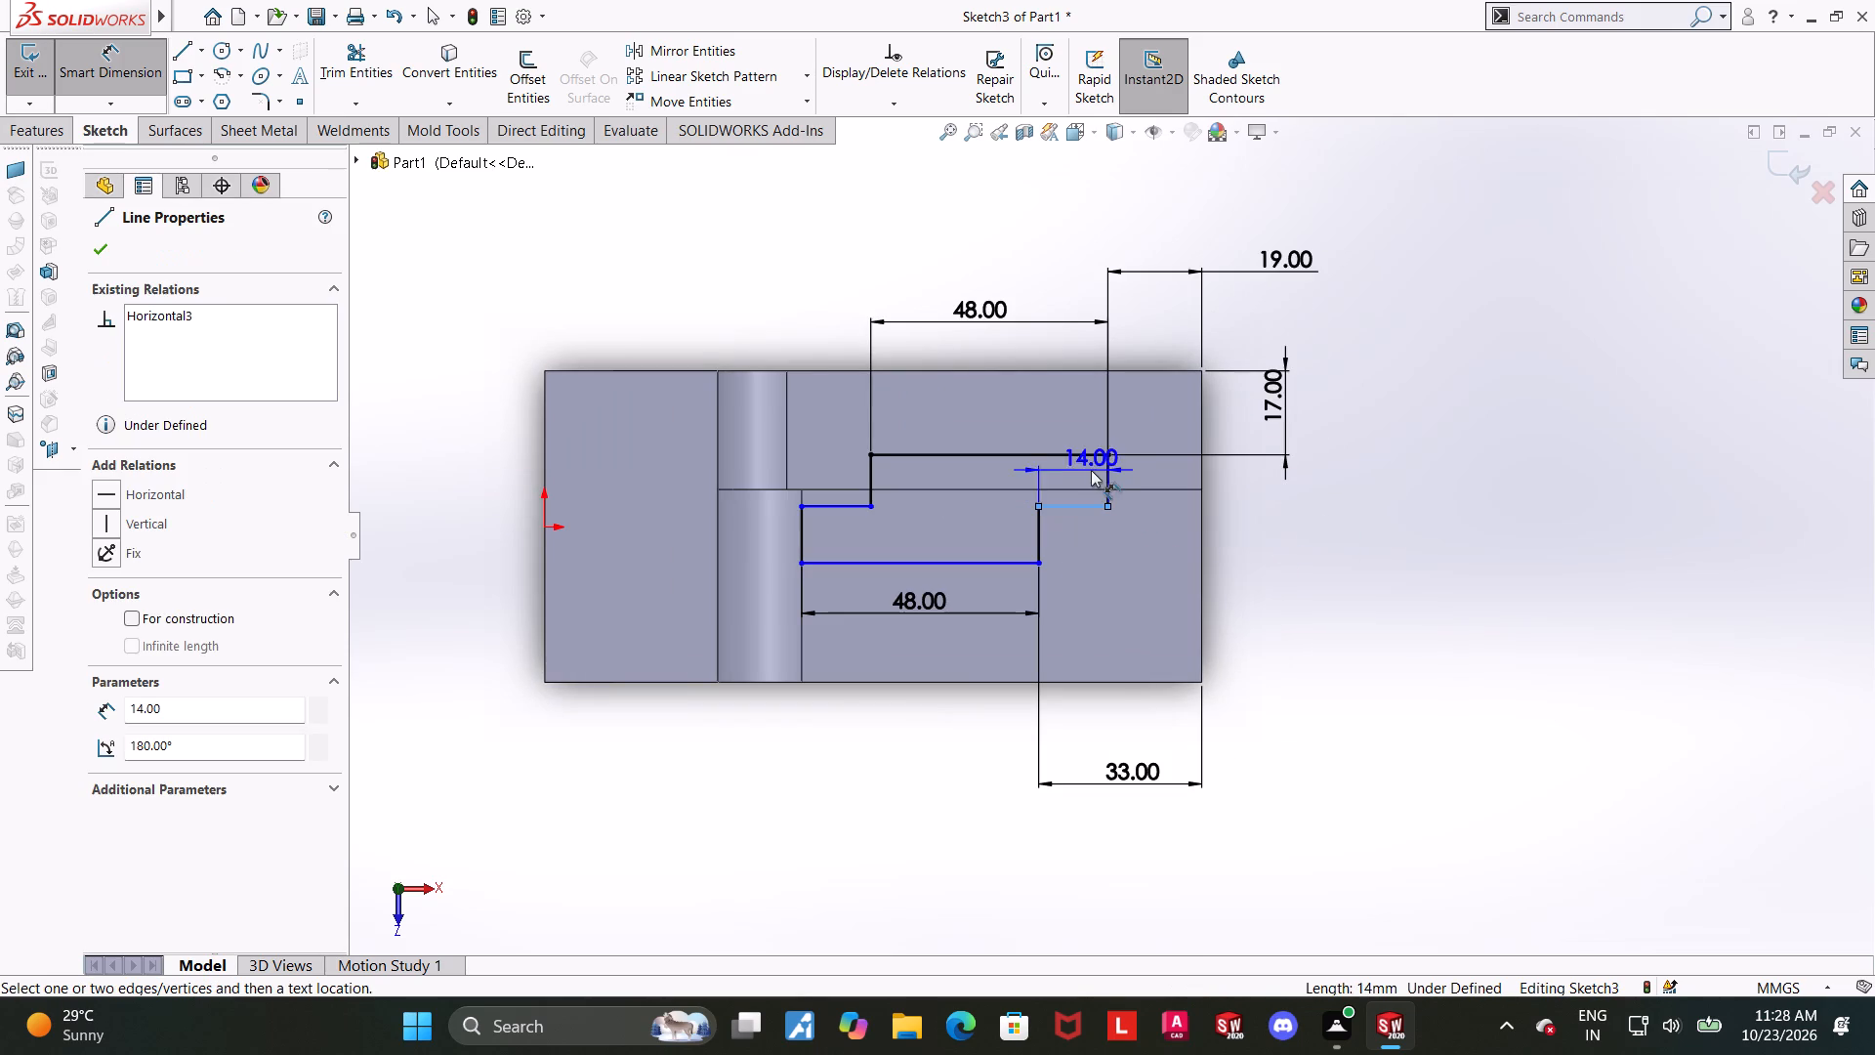
pyautogui.click(1090, 459)
pyautogui.click(1303, 505)
pyautogui.write('14')
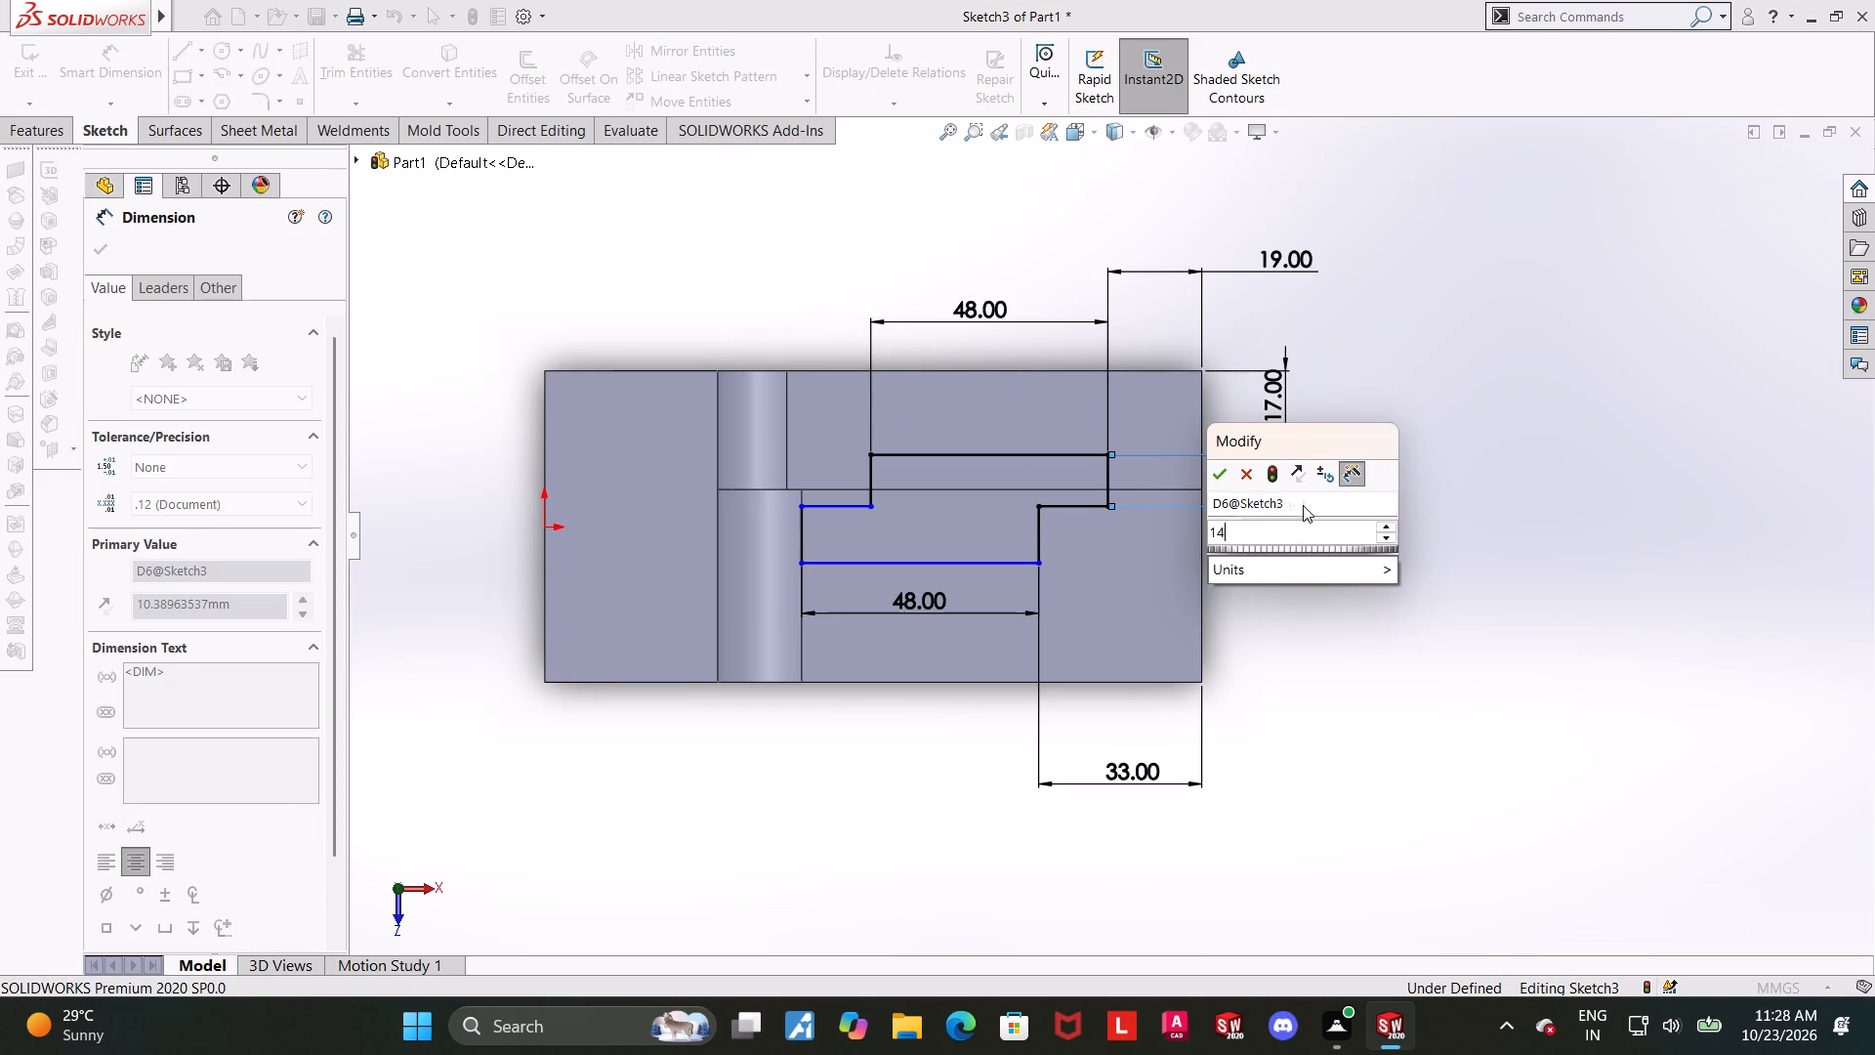
pyautogui.press('Return')
pyautogui.press('Escape')
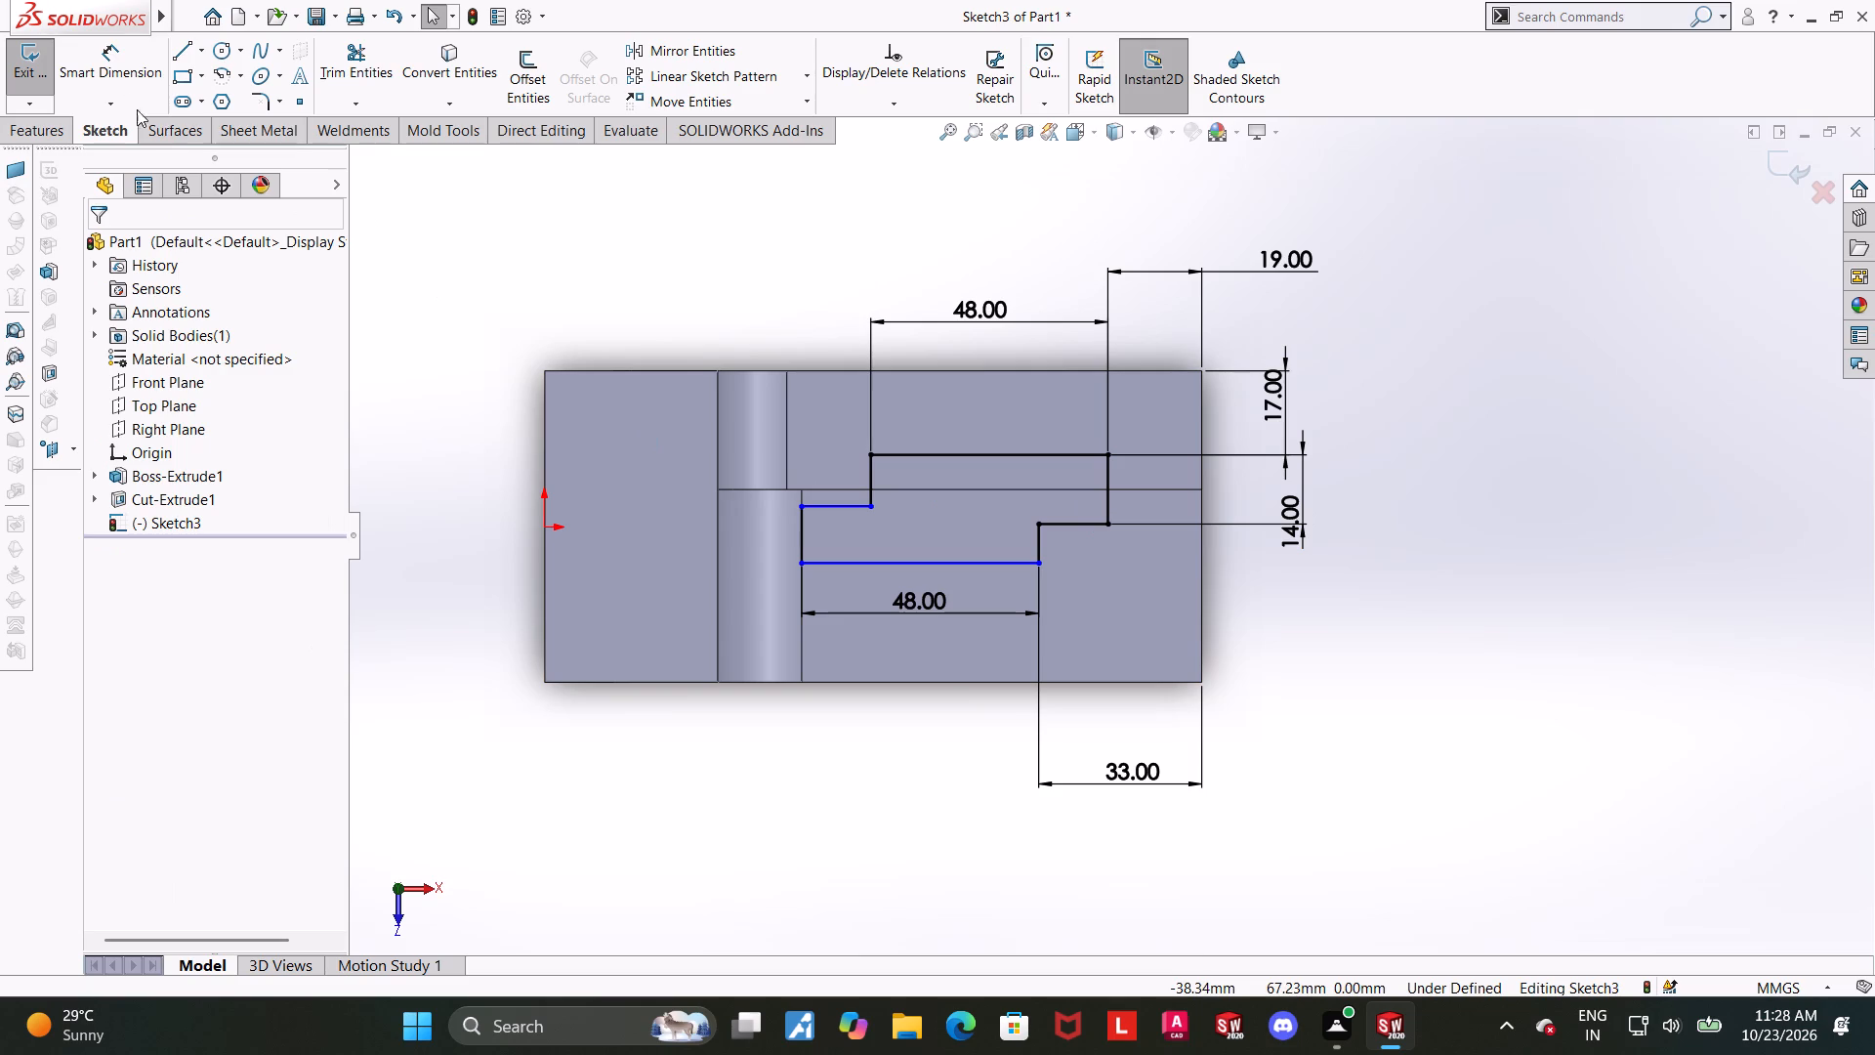
# Dimension the vertical distance between the outline's right-hand step line and its lower horizontal line as 14 mm.
pyautogui.click(122, 78)
pyautogui.click(975, 568)
pyautogui.click(1078, 527)
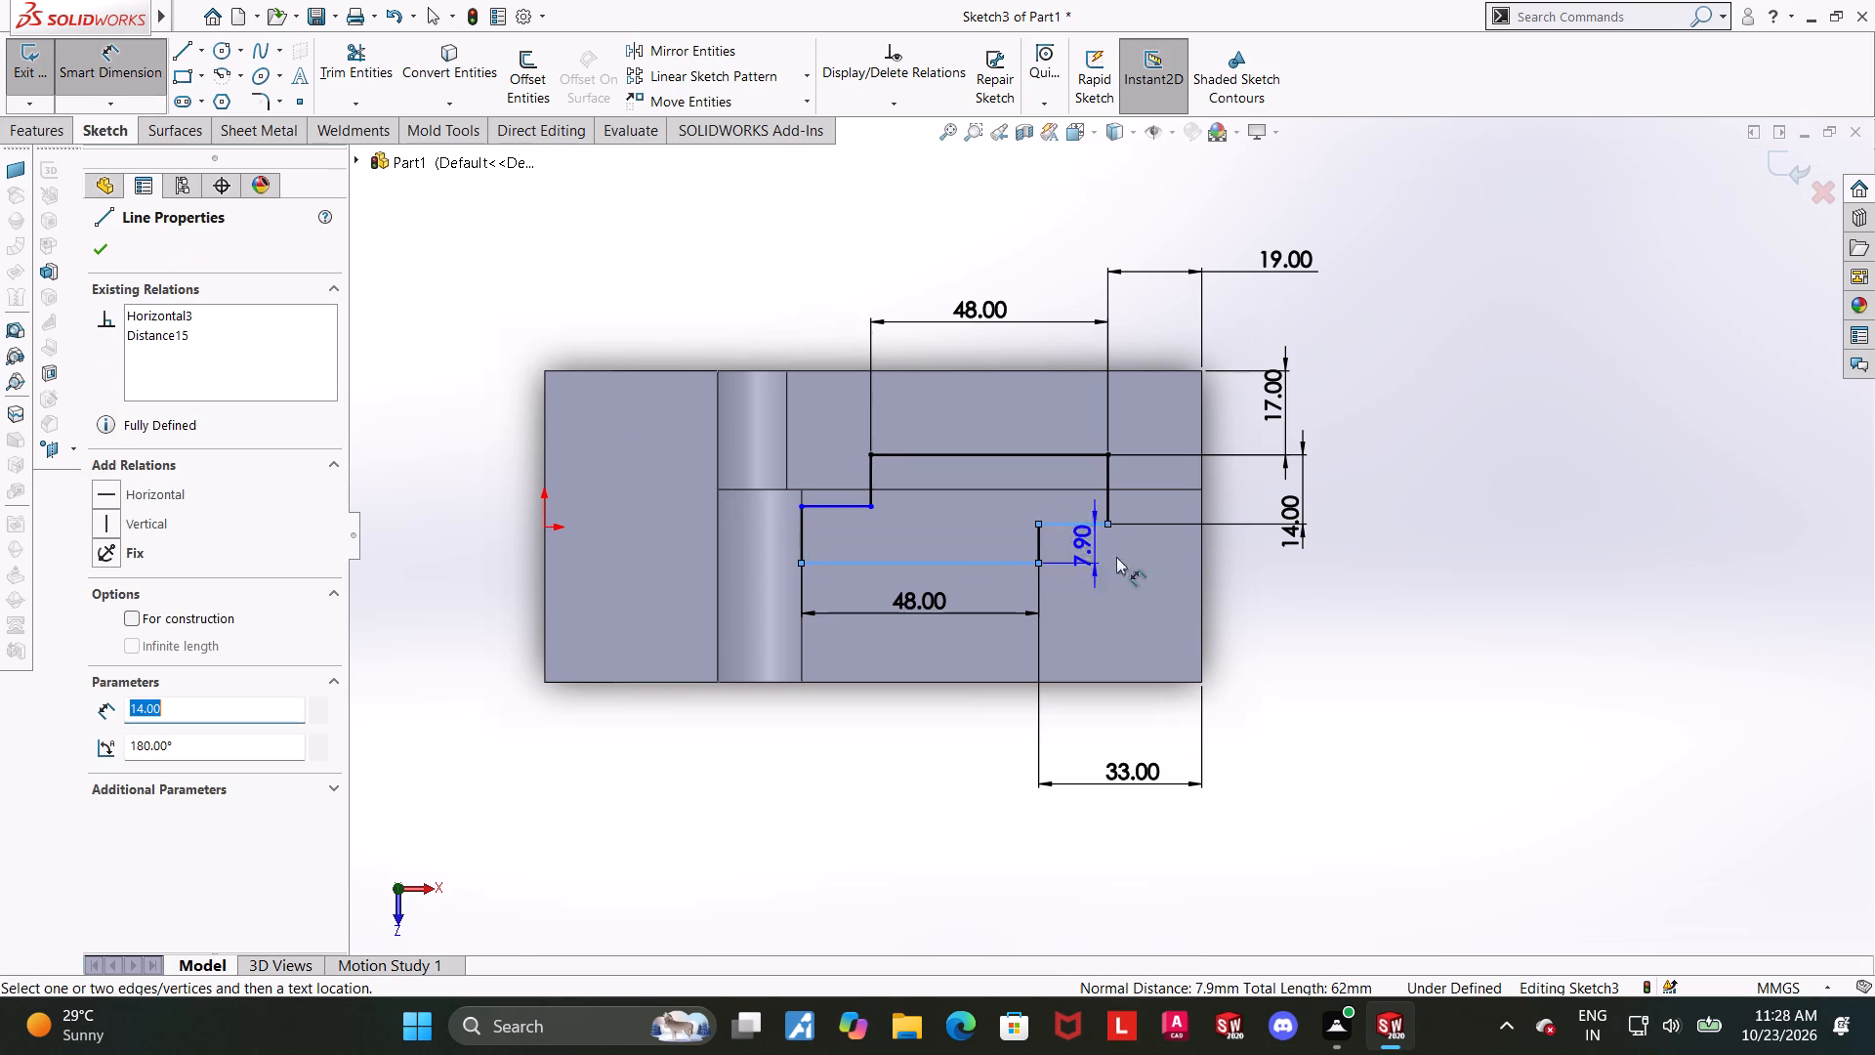
pyautogui.click(1245, 557)
pyautogui.write('14')
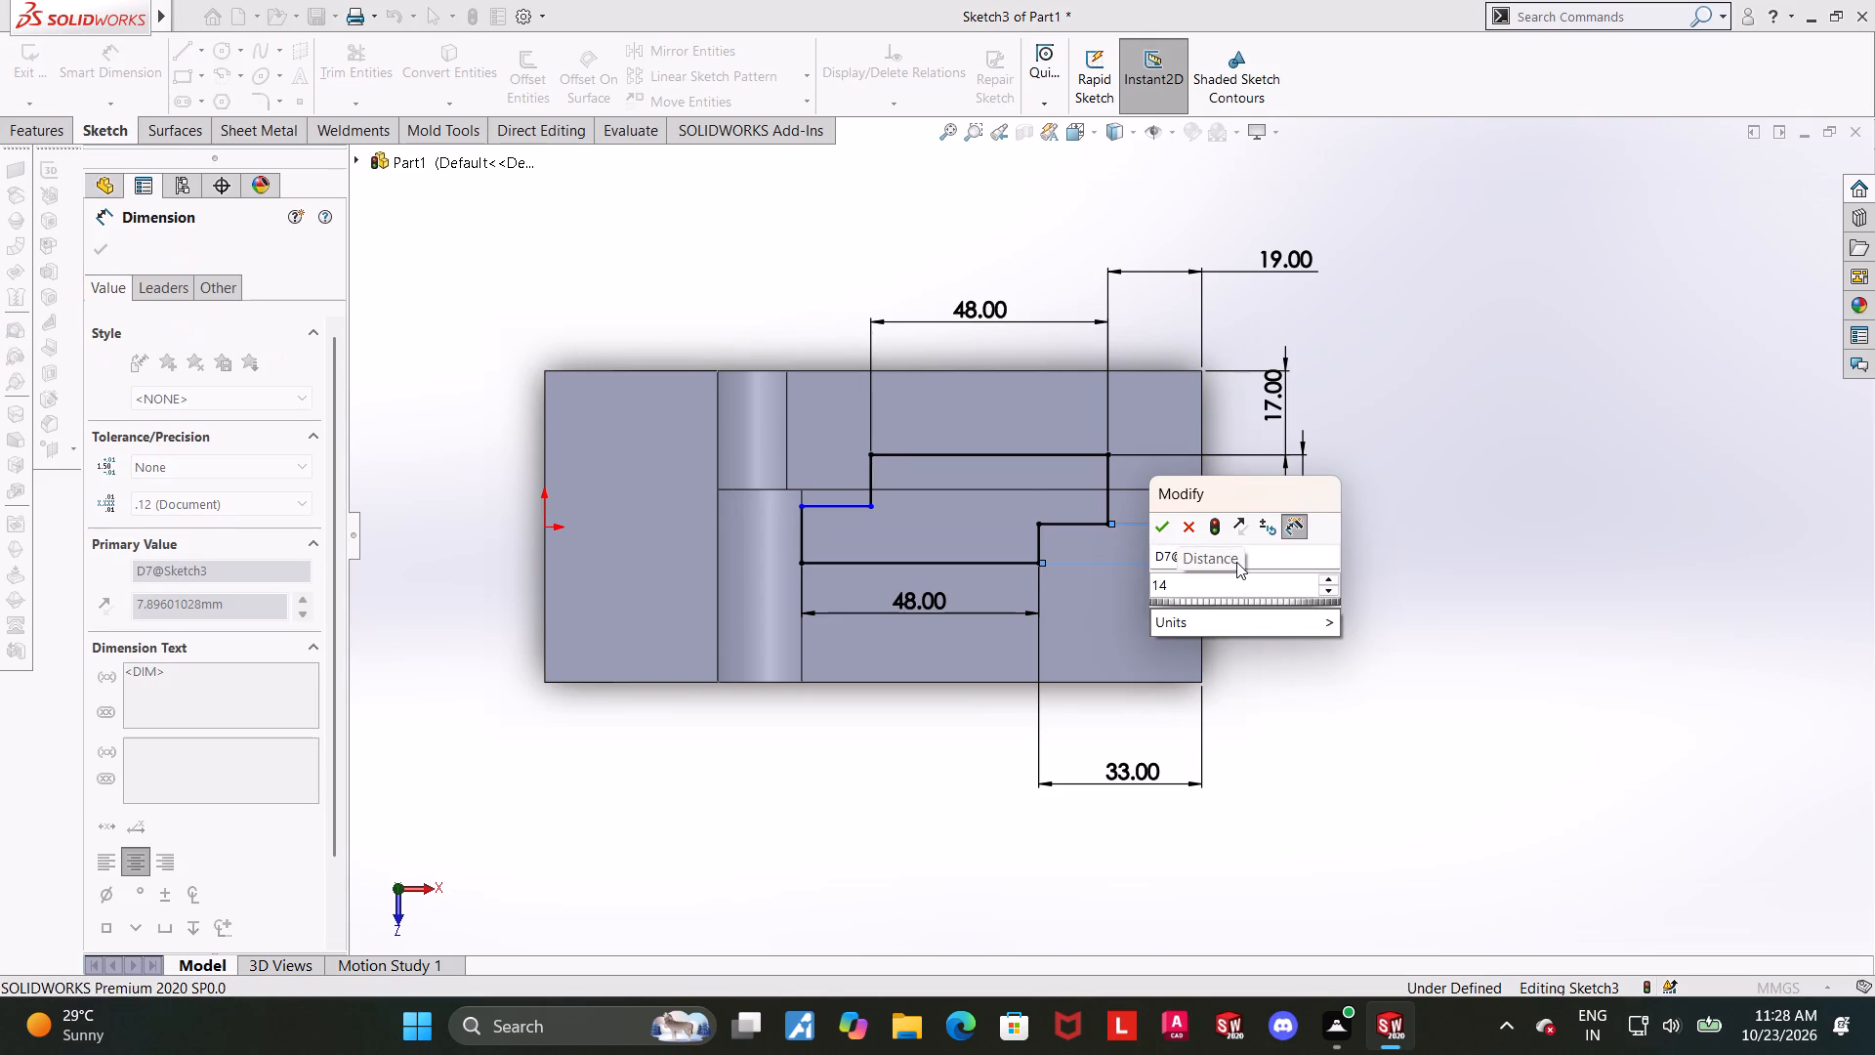
pyautogui.press('Return')
pyautogui.press('Escape')
pyautogui.press('Escape')
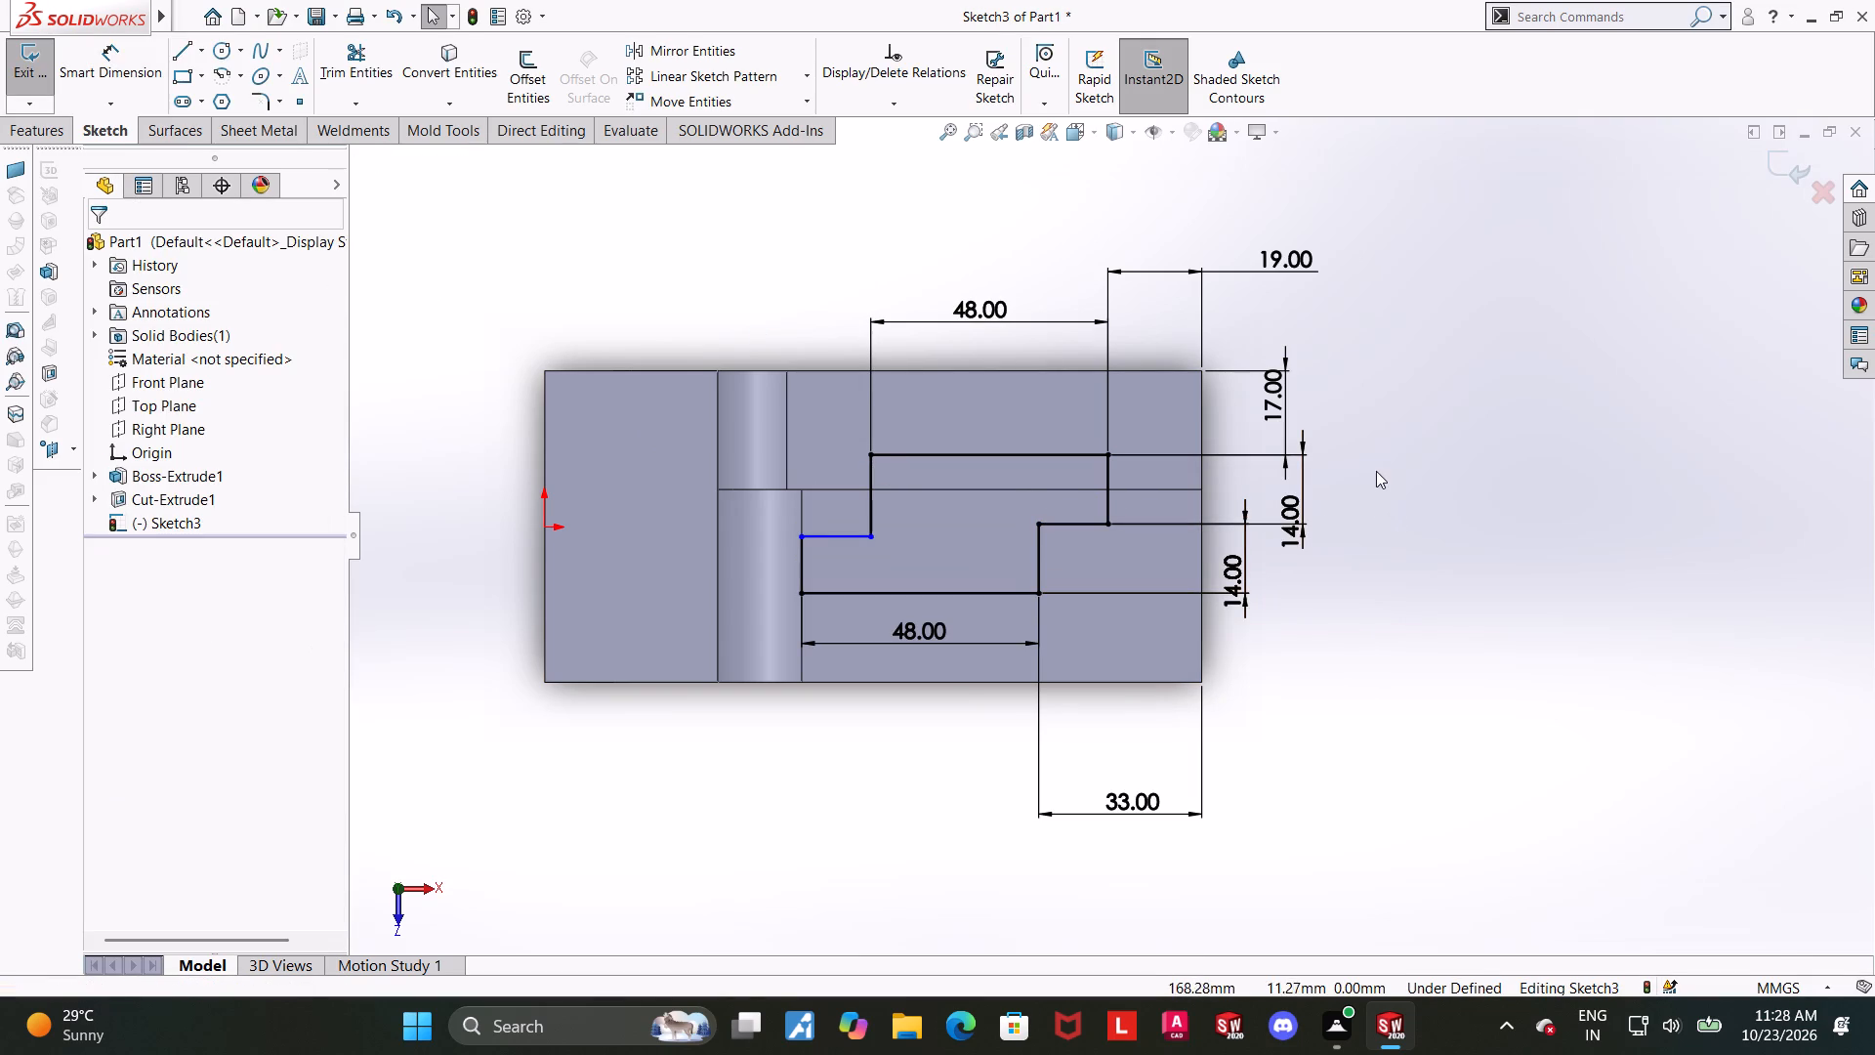
# Make the outline's left-hand short step line collinear with its right-hand short step line.
pyautogui.click(1482, 503)
pyautogui.keyDown('ctrl'); pyautogui.click(837, 540); pyautogui.keyUp('ctrl')
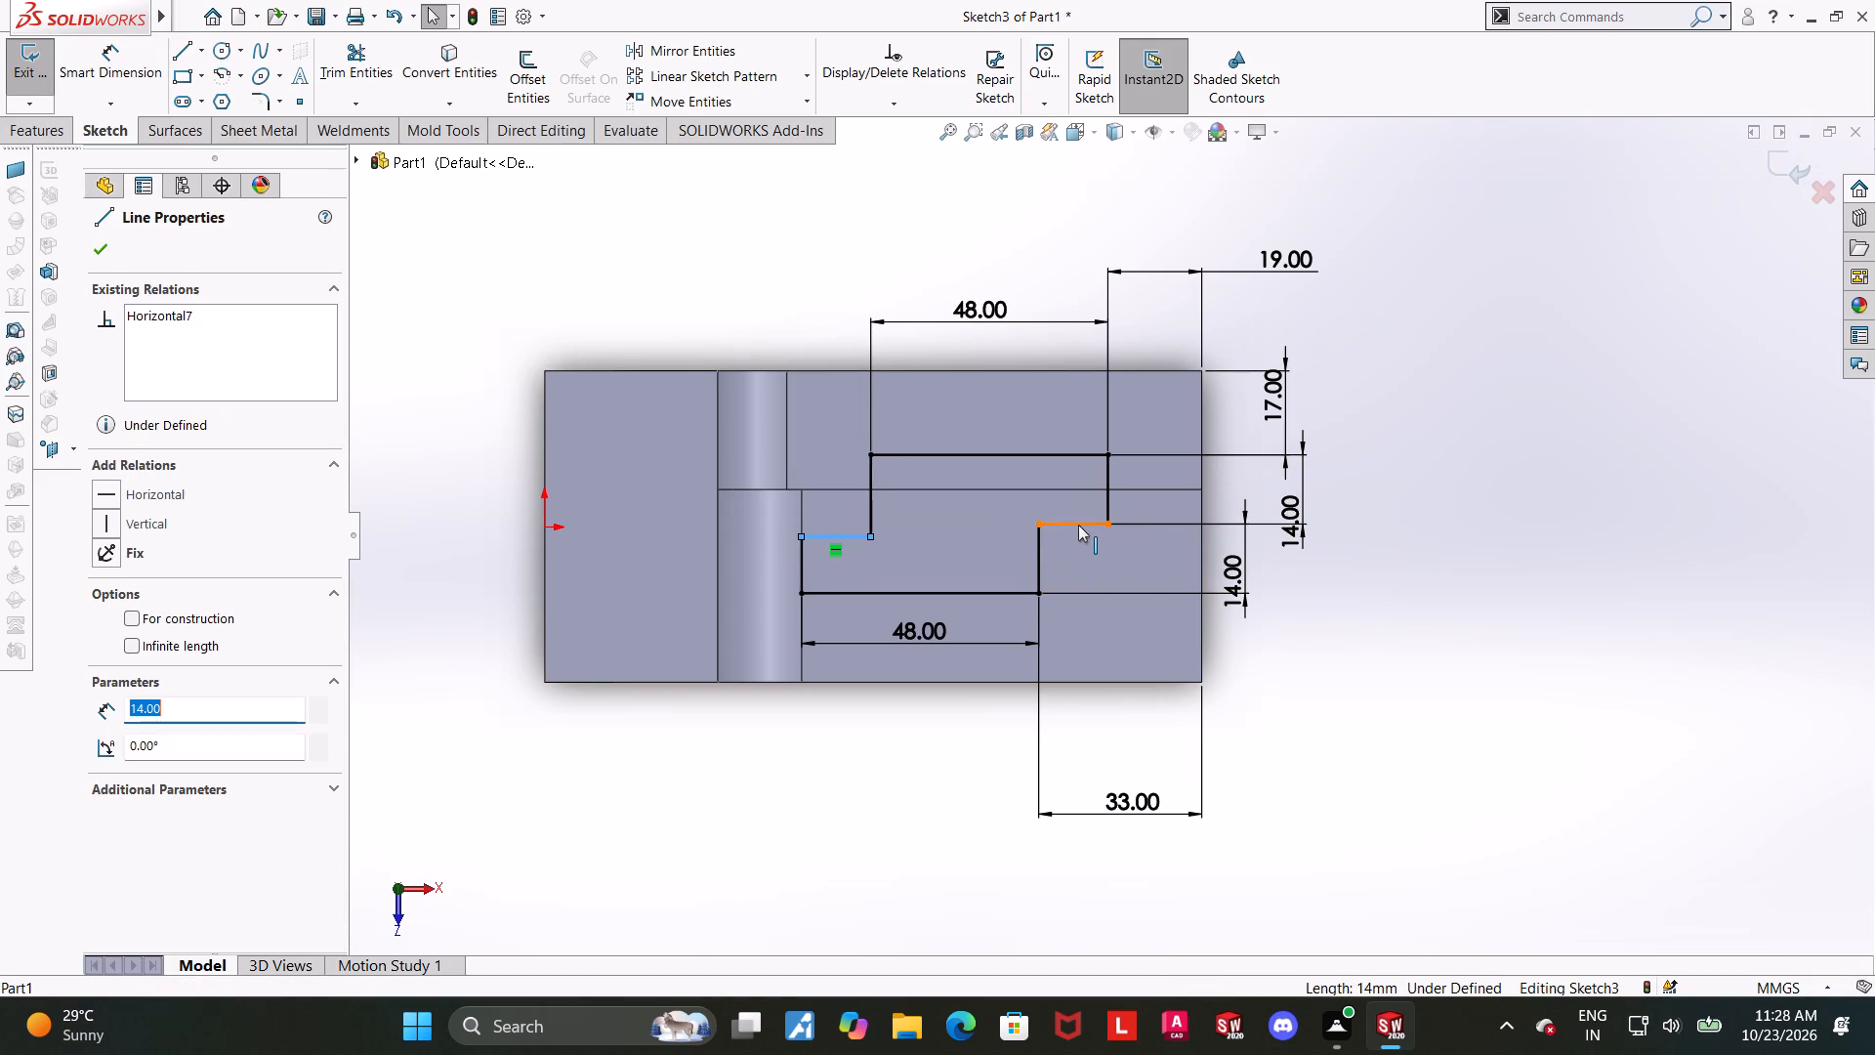
pyautogui.keyDown('ctrl'); pyautogui.click(1078, 525); pyautogui.keyUp('ctrl')
pyautogui.click(111, 648)
pyautogui.click(1336, 619)
# Examine the dimensioned stepped outline against the solid's two step levels from several angles.
pyautogui.scroll(2, 1358, 610)
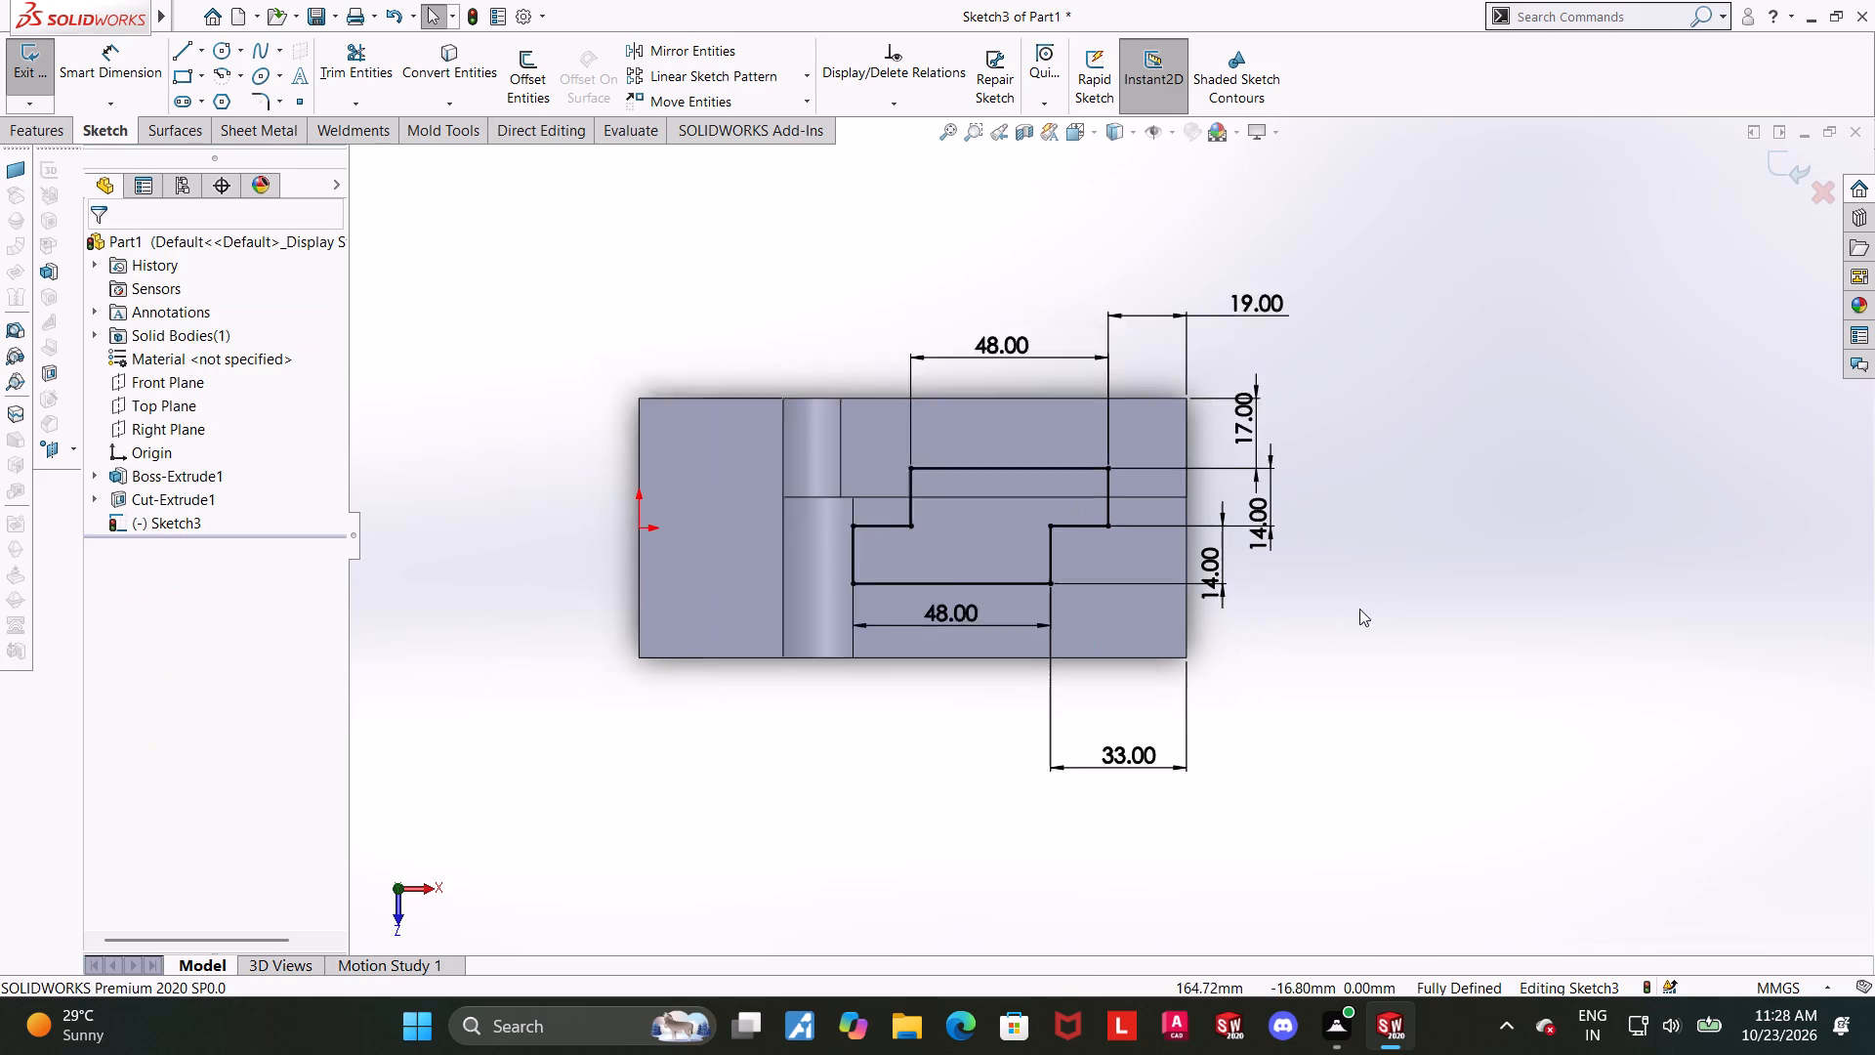
pyautogui.scroll(2, 1110, 602)
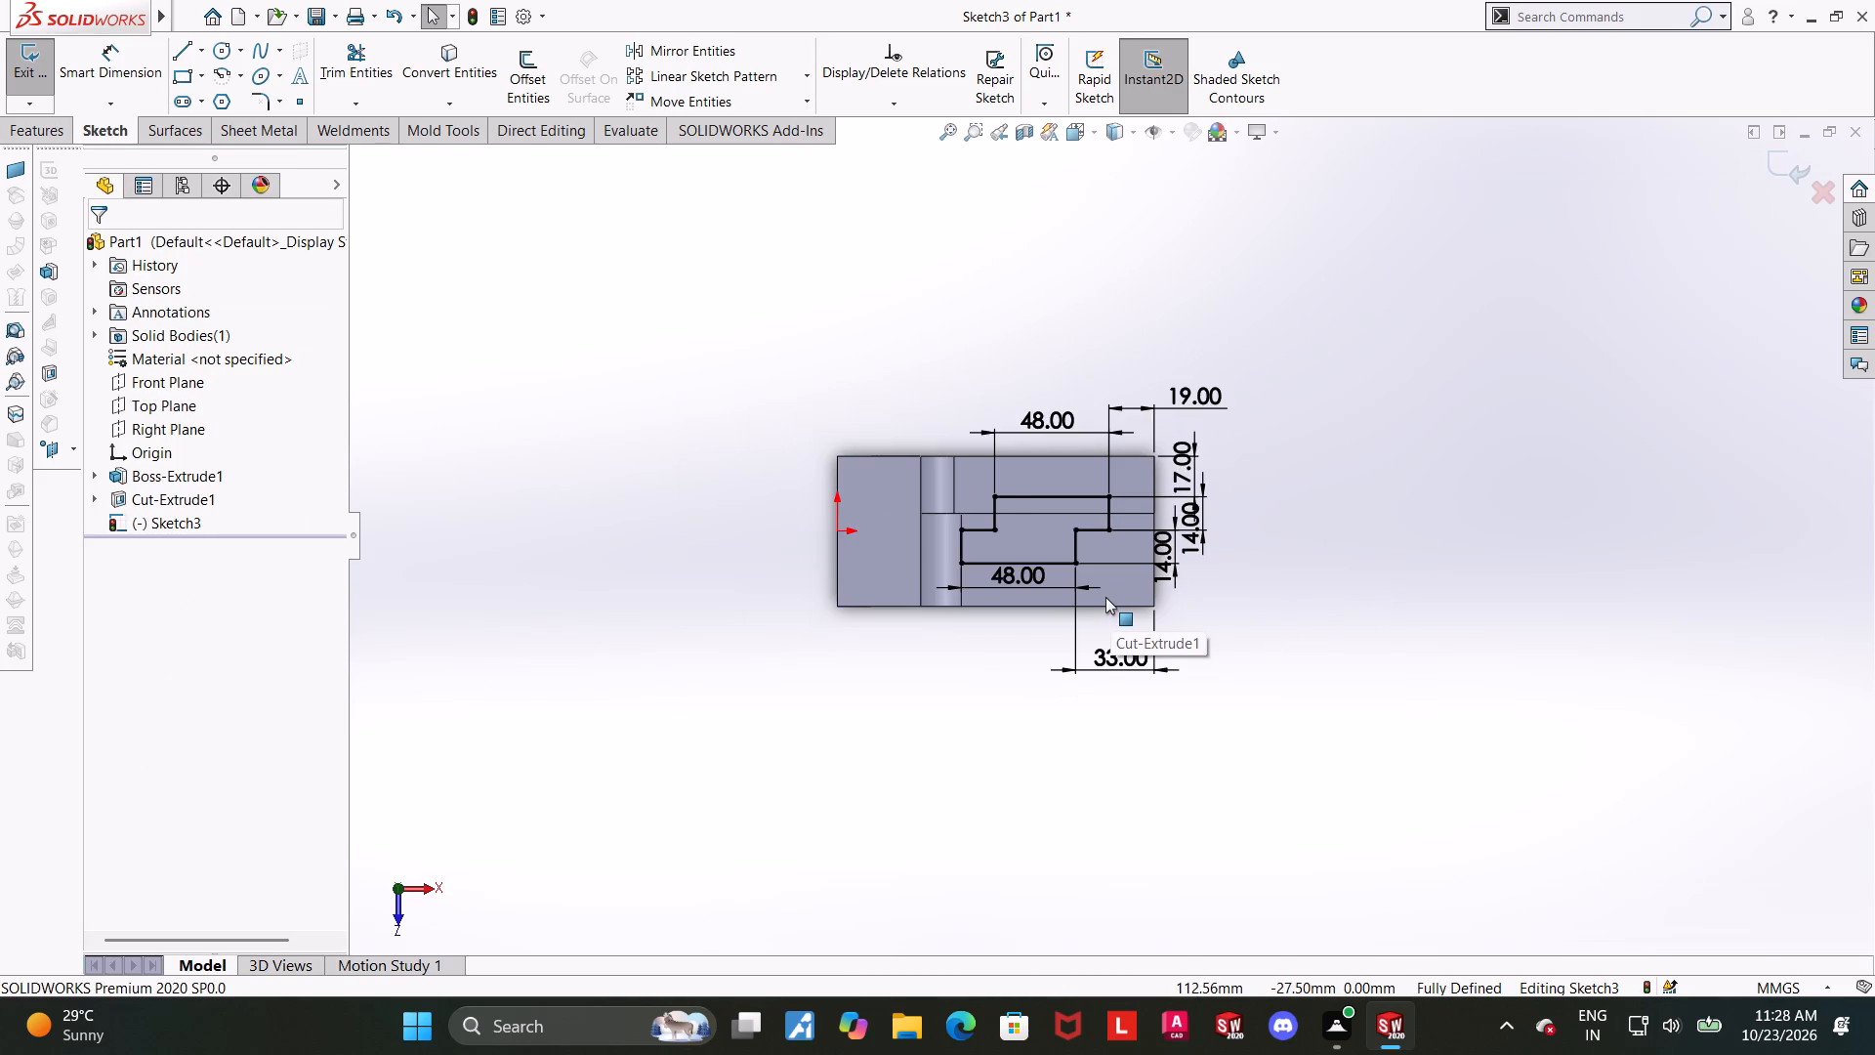
pyautogui.scroll(1, 1105, 597)
pyautogui.scroll(-1, 1113, 567)
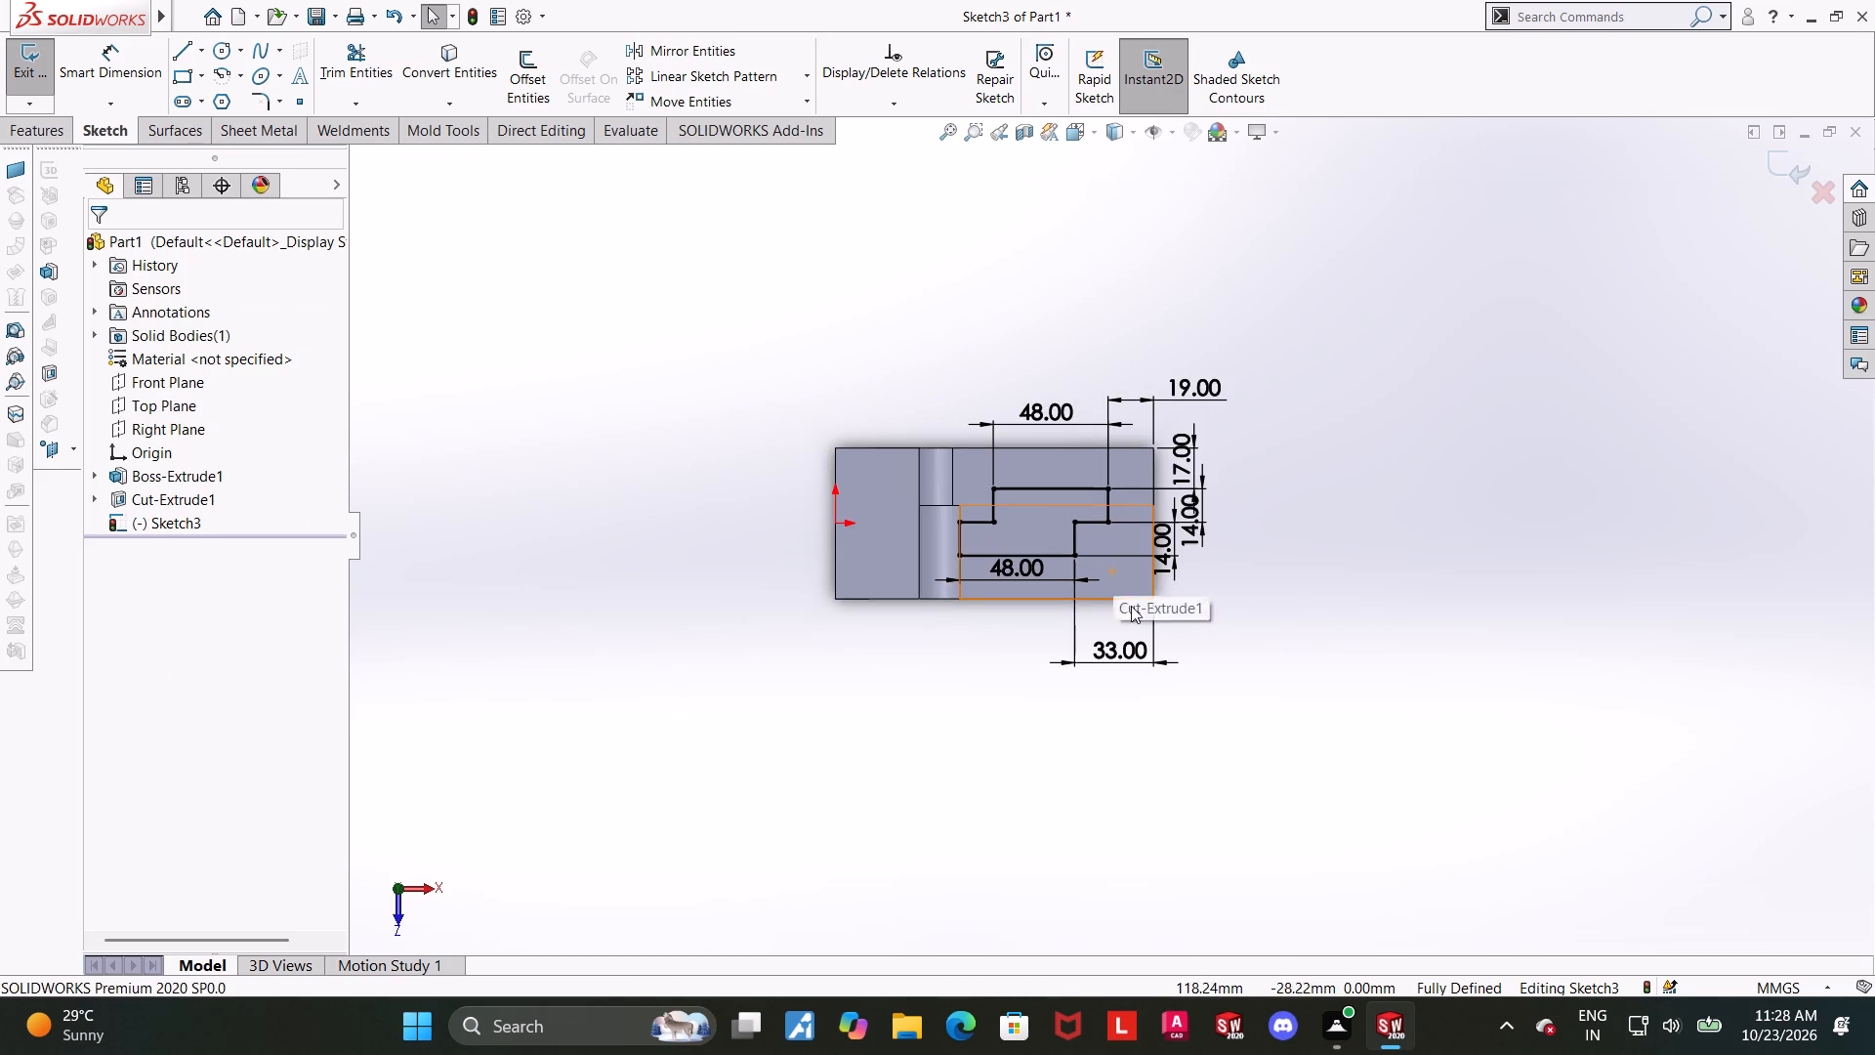
pyautogui.moveTo(1219, 627); pyautogui.dragTo(1226, 454, button='middle')
pyautogui.scroll(-3, 1230, 450)
pyautogui.moveTo(1168, 549); pyautogui.dragTo(1160, 544, button='middle')
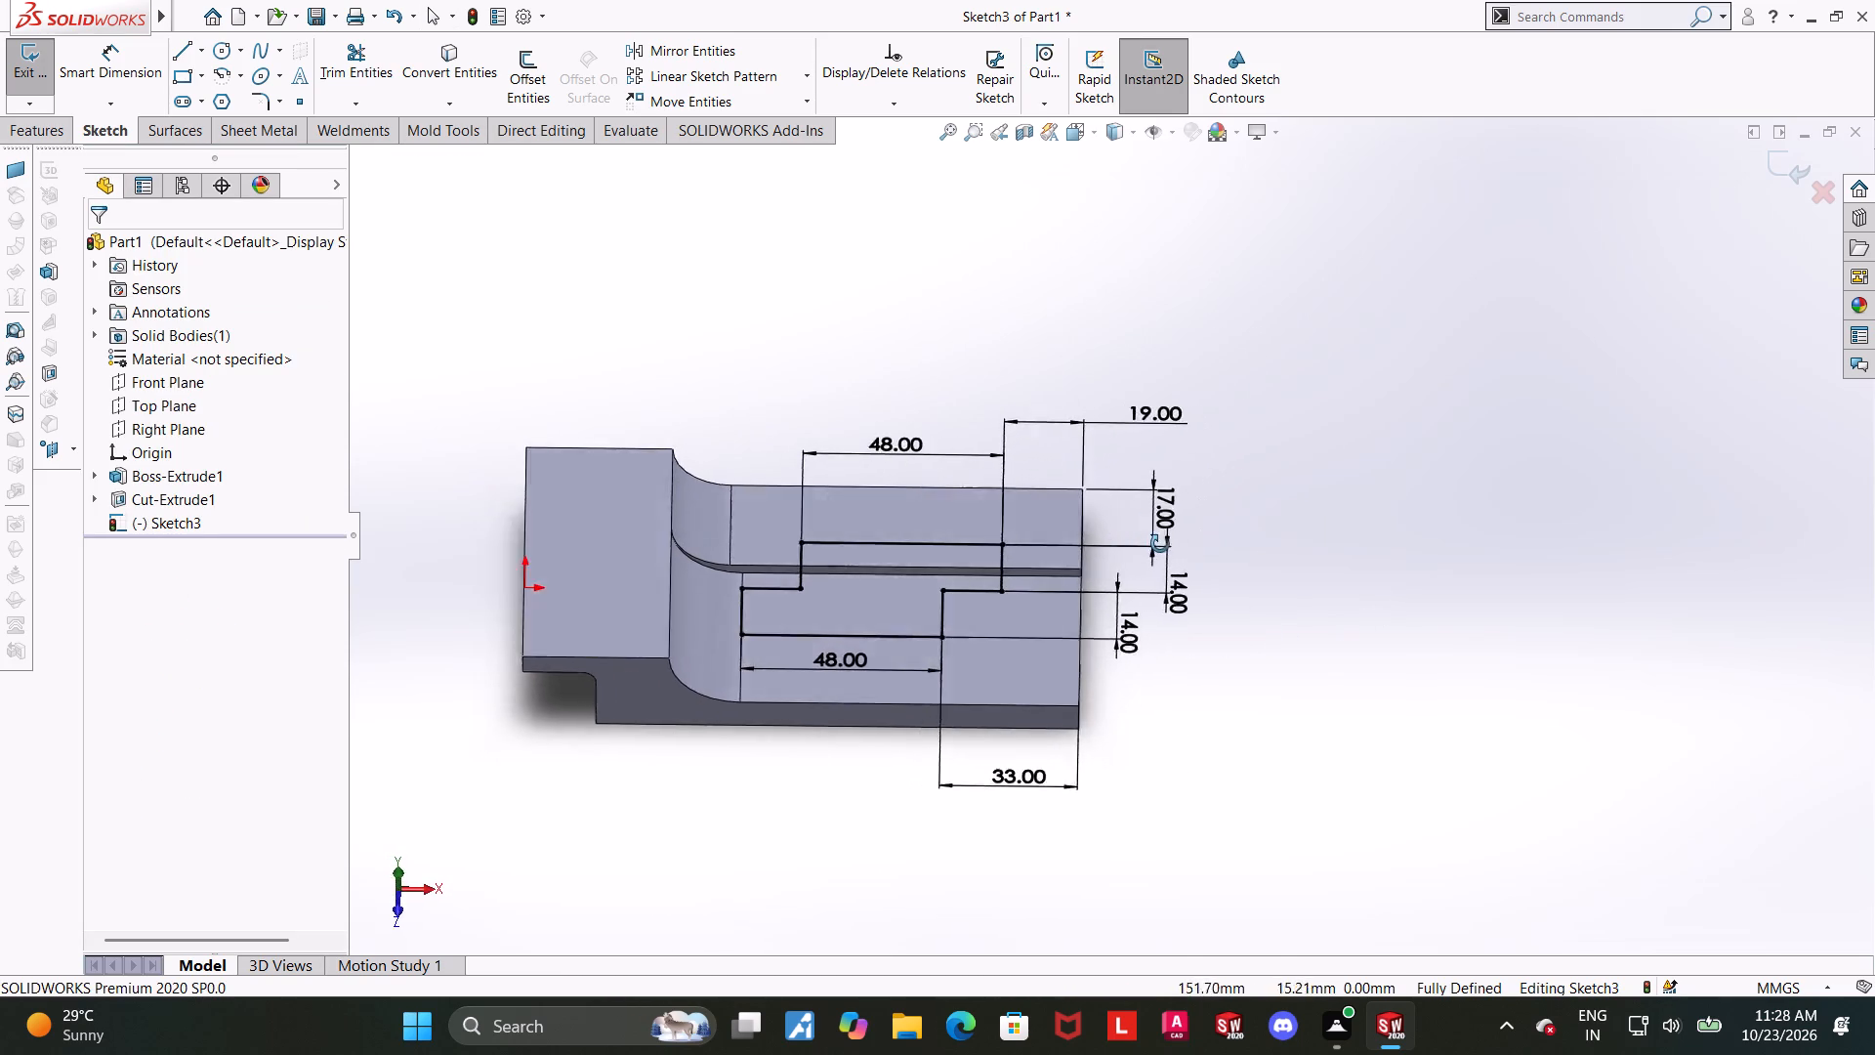
pyautogui.moveTo(1160, 544); pyautogui.dragTo(1171, 679, button='middle')
pyautogui.scroll(1, 1234, 650)
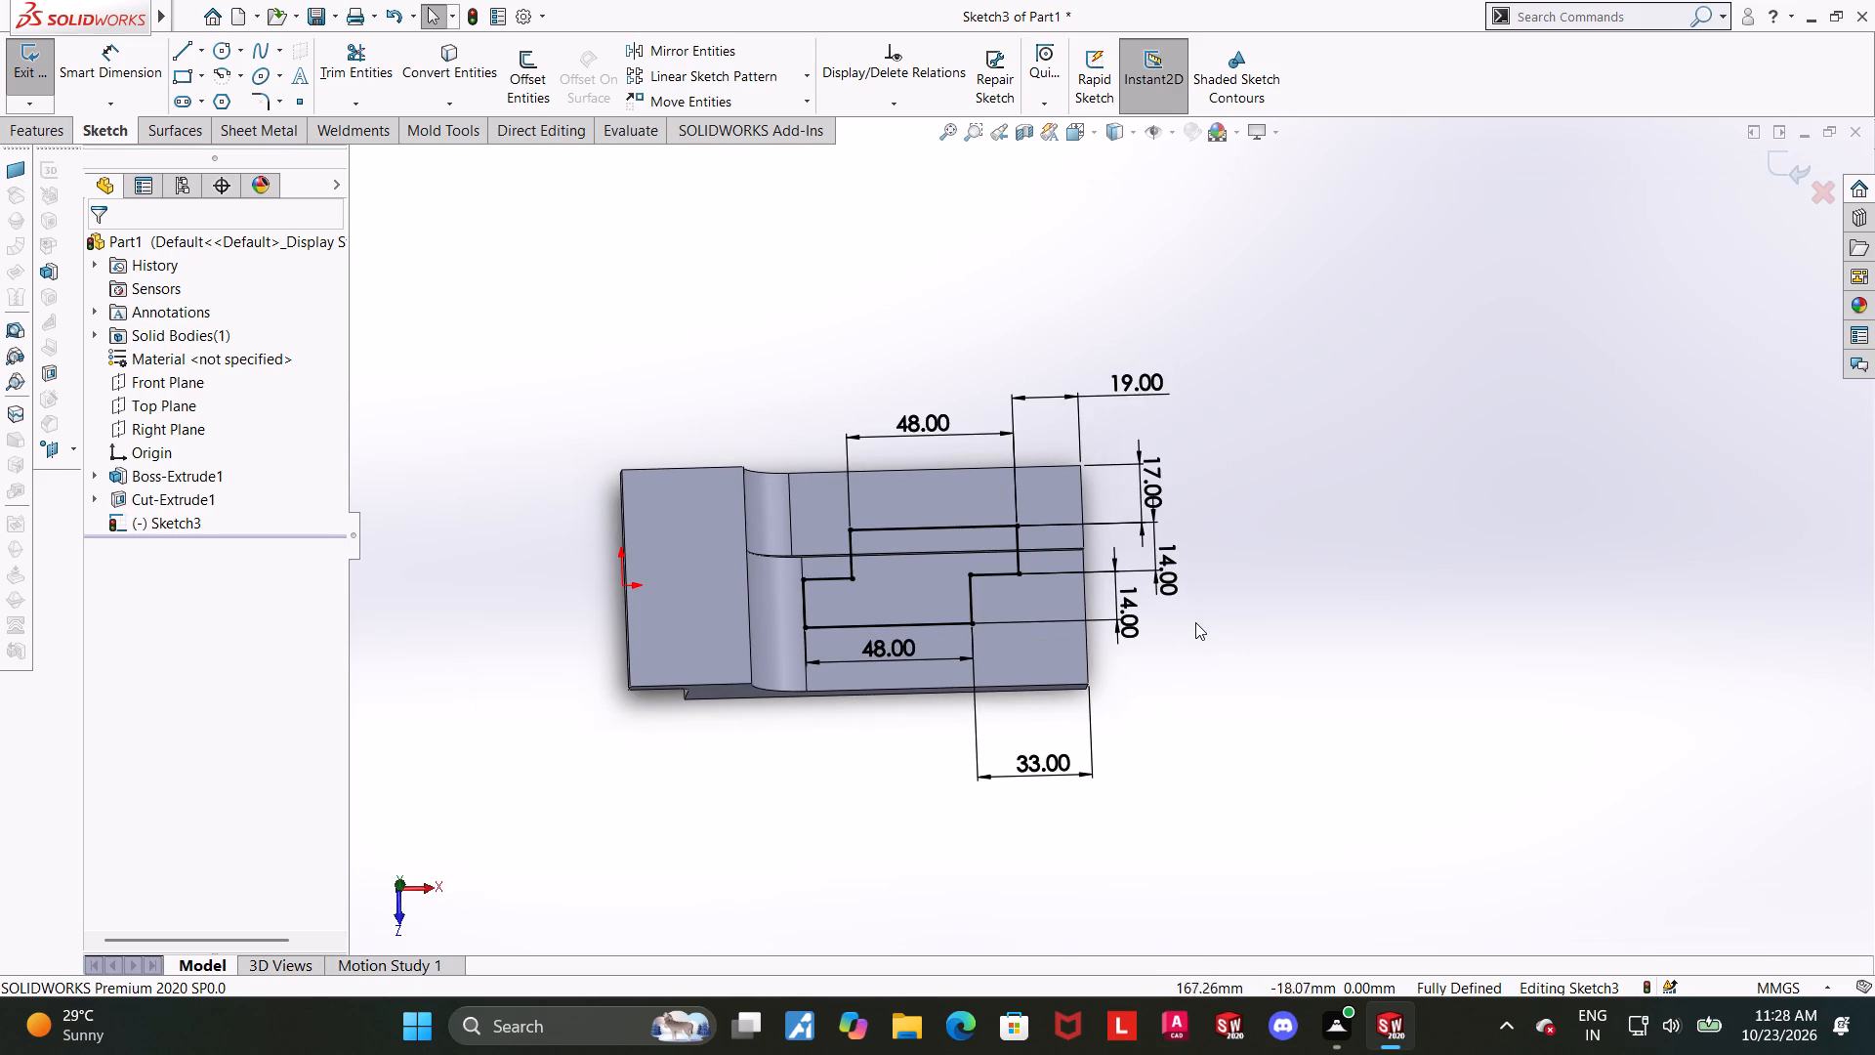
pyautogui.scroll(-1, 1189, 616)
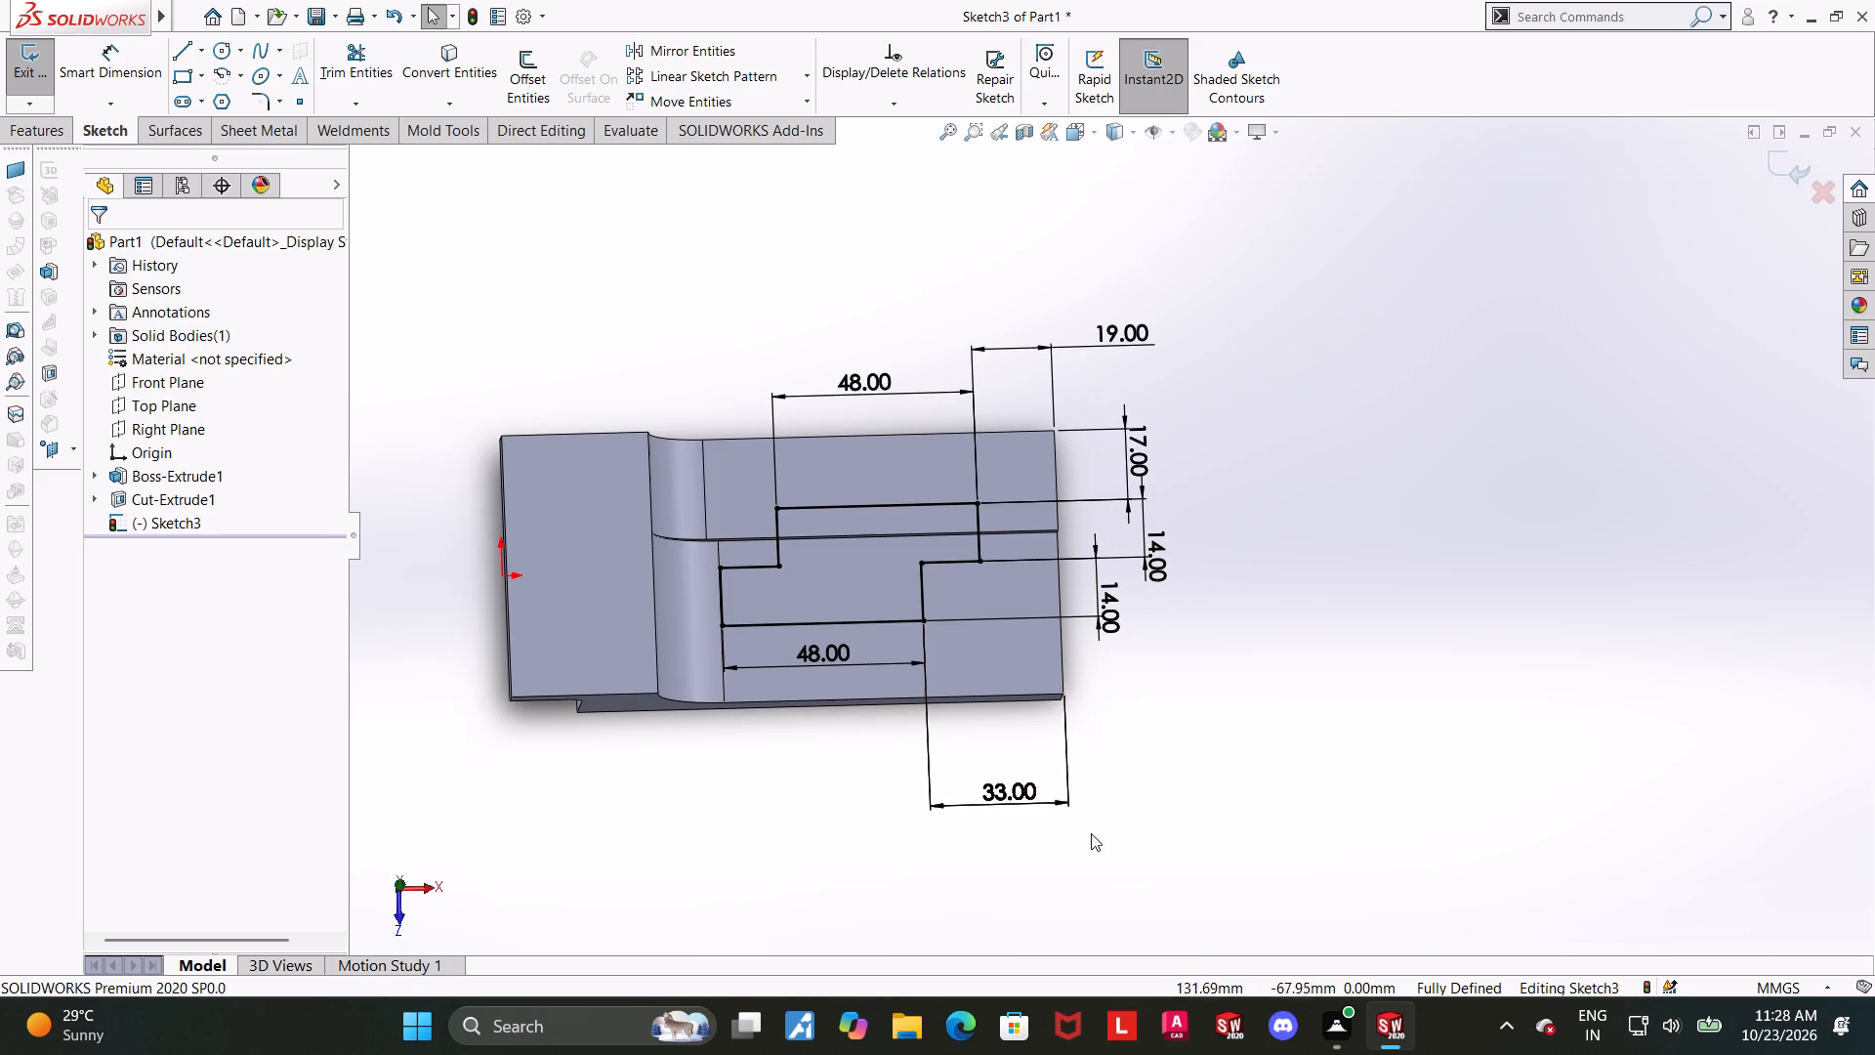
pyautogui.scroll(1, 1069, 761)
pyautogui.scroll(-3, 832, 418)
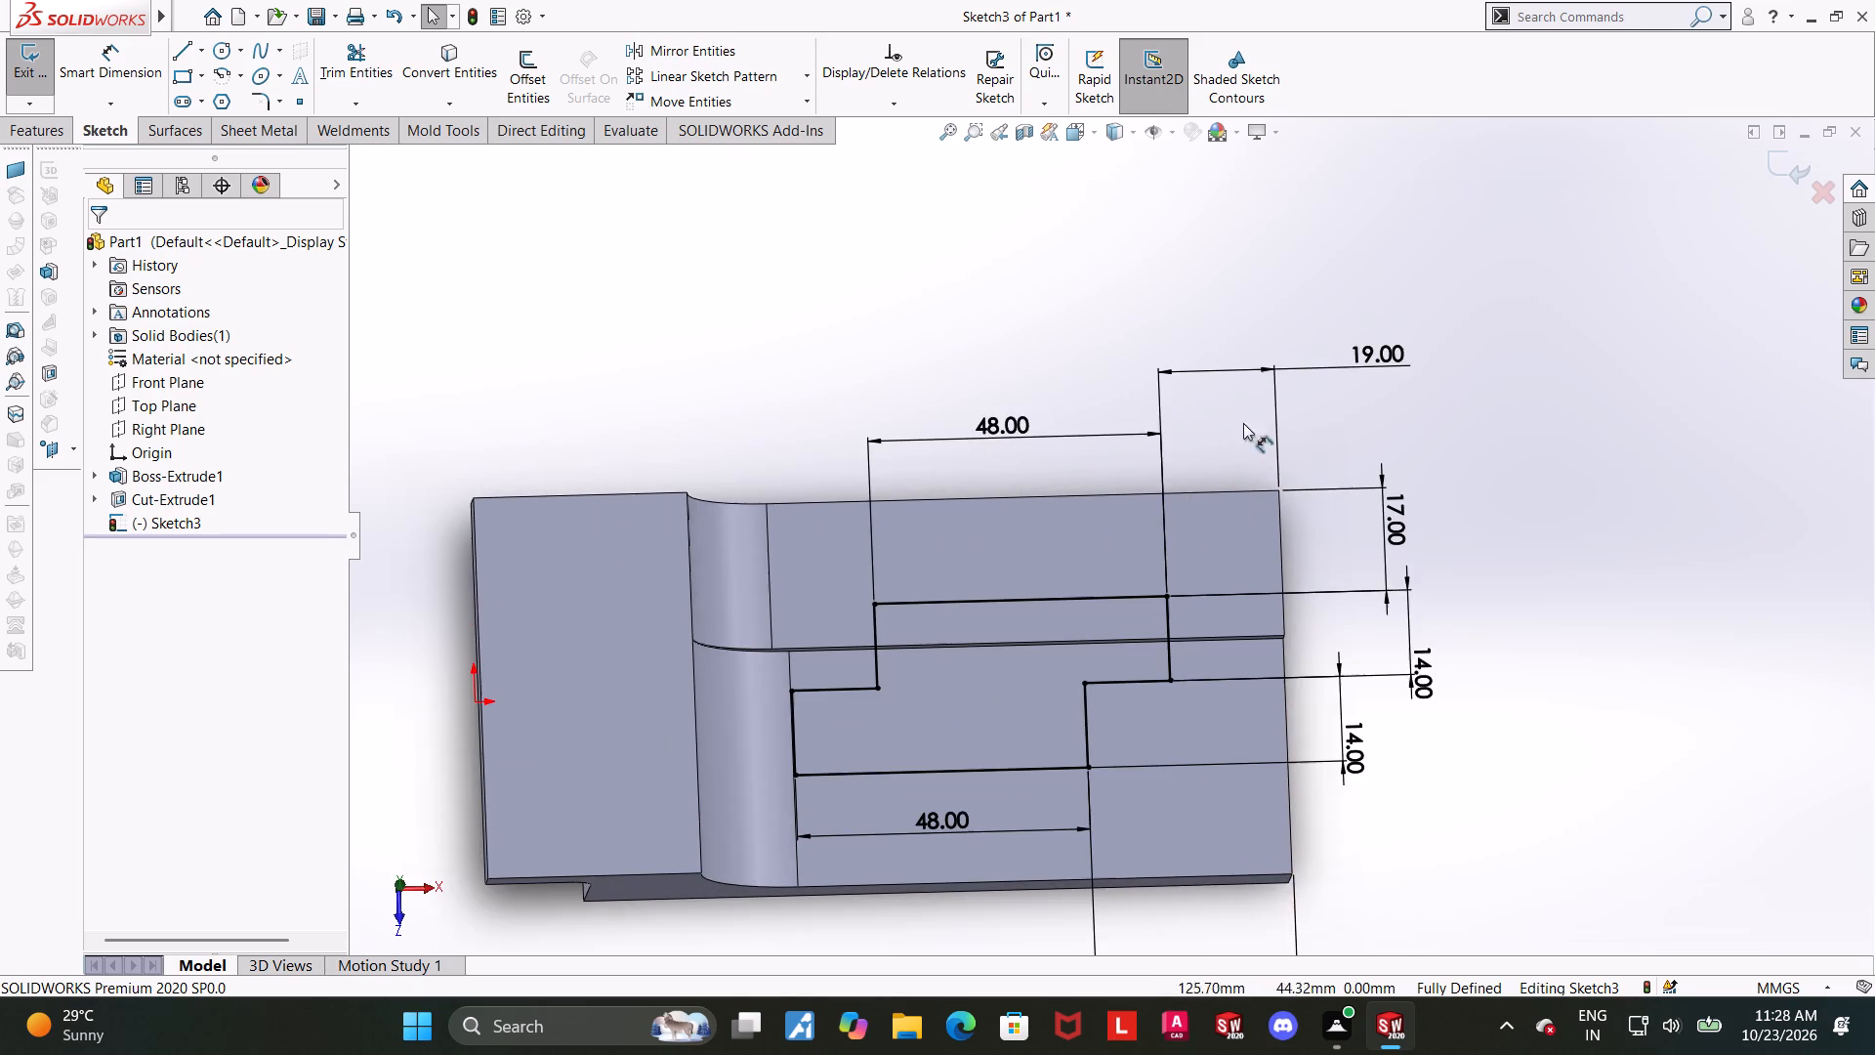
pyautogui.scroll(2, 1309, 453)
pyautogui.moveTo(1482, 578); pyautogui.dragTo(1451, 557, button='middle')
pyautogui.scroll(-2, 1493, 490)
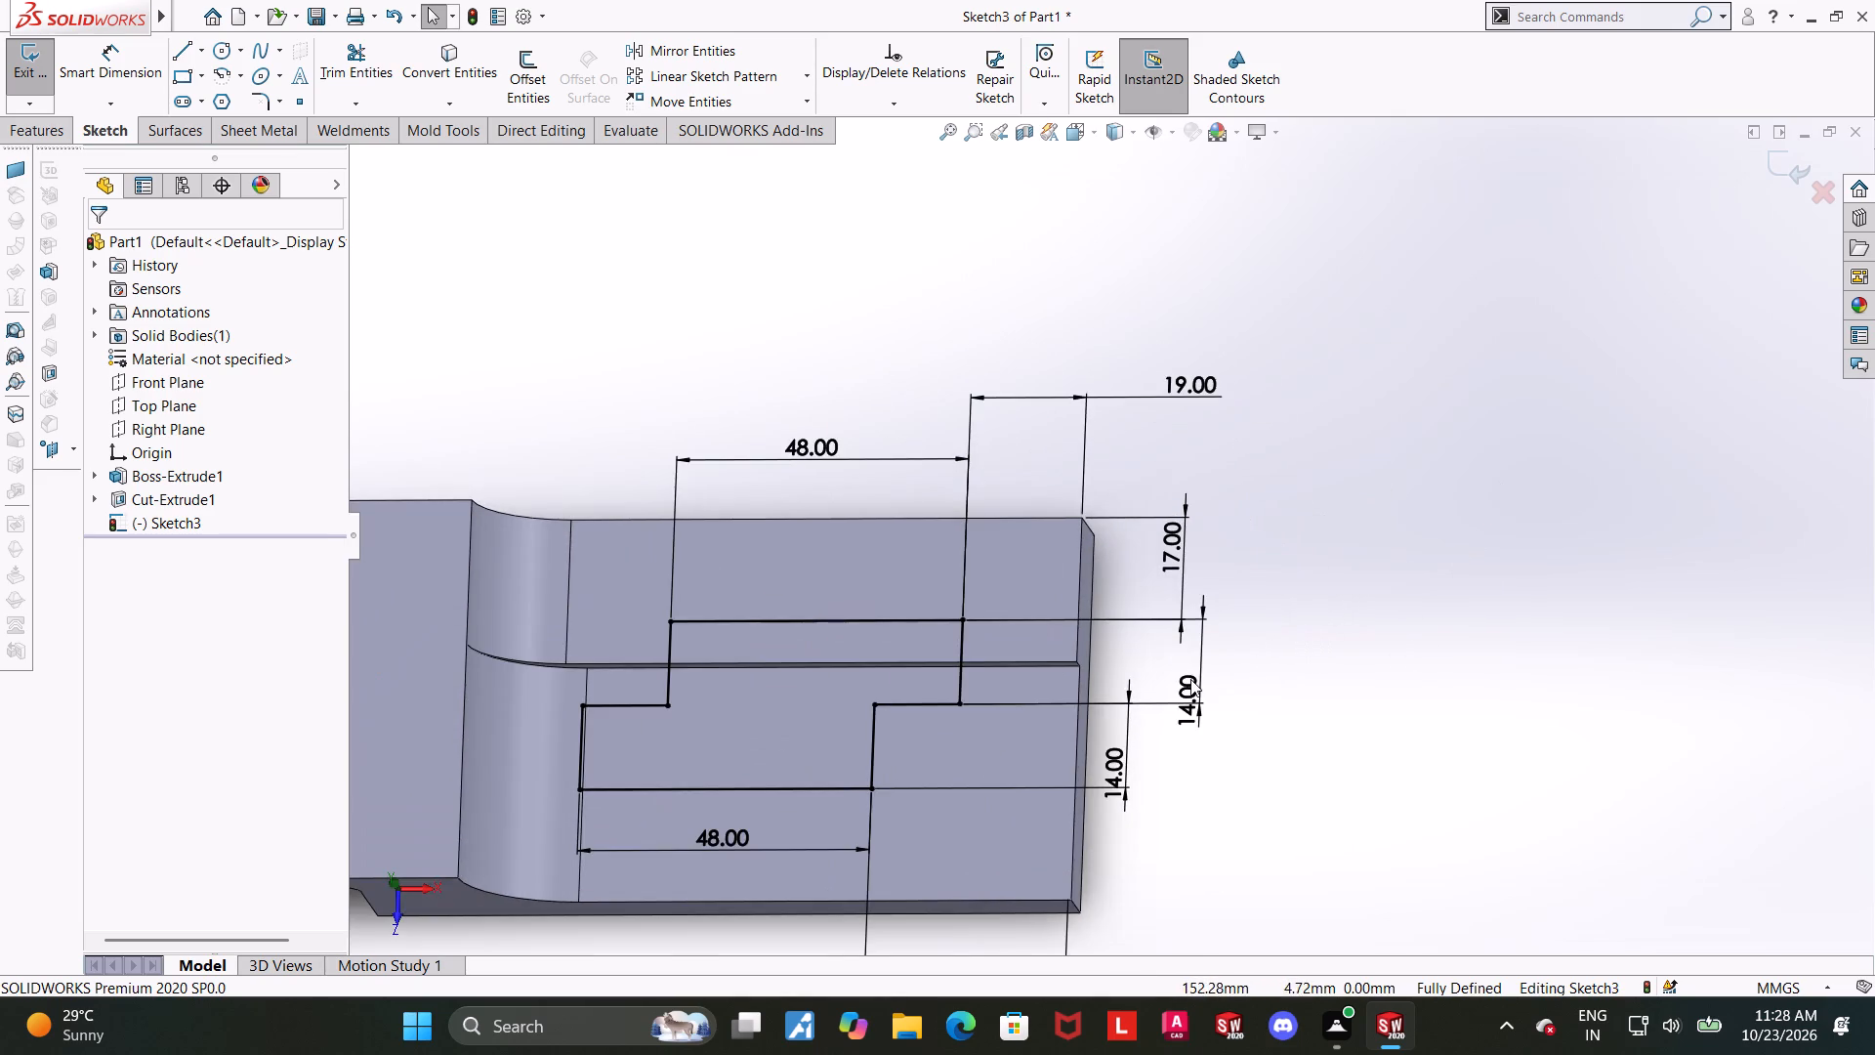
pyautogui.scroll(1, 1190, 679)
pyautogui.moveTo(1212, 682); pyautogui.dragTo(1230, 675, button='middle')
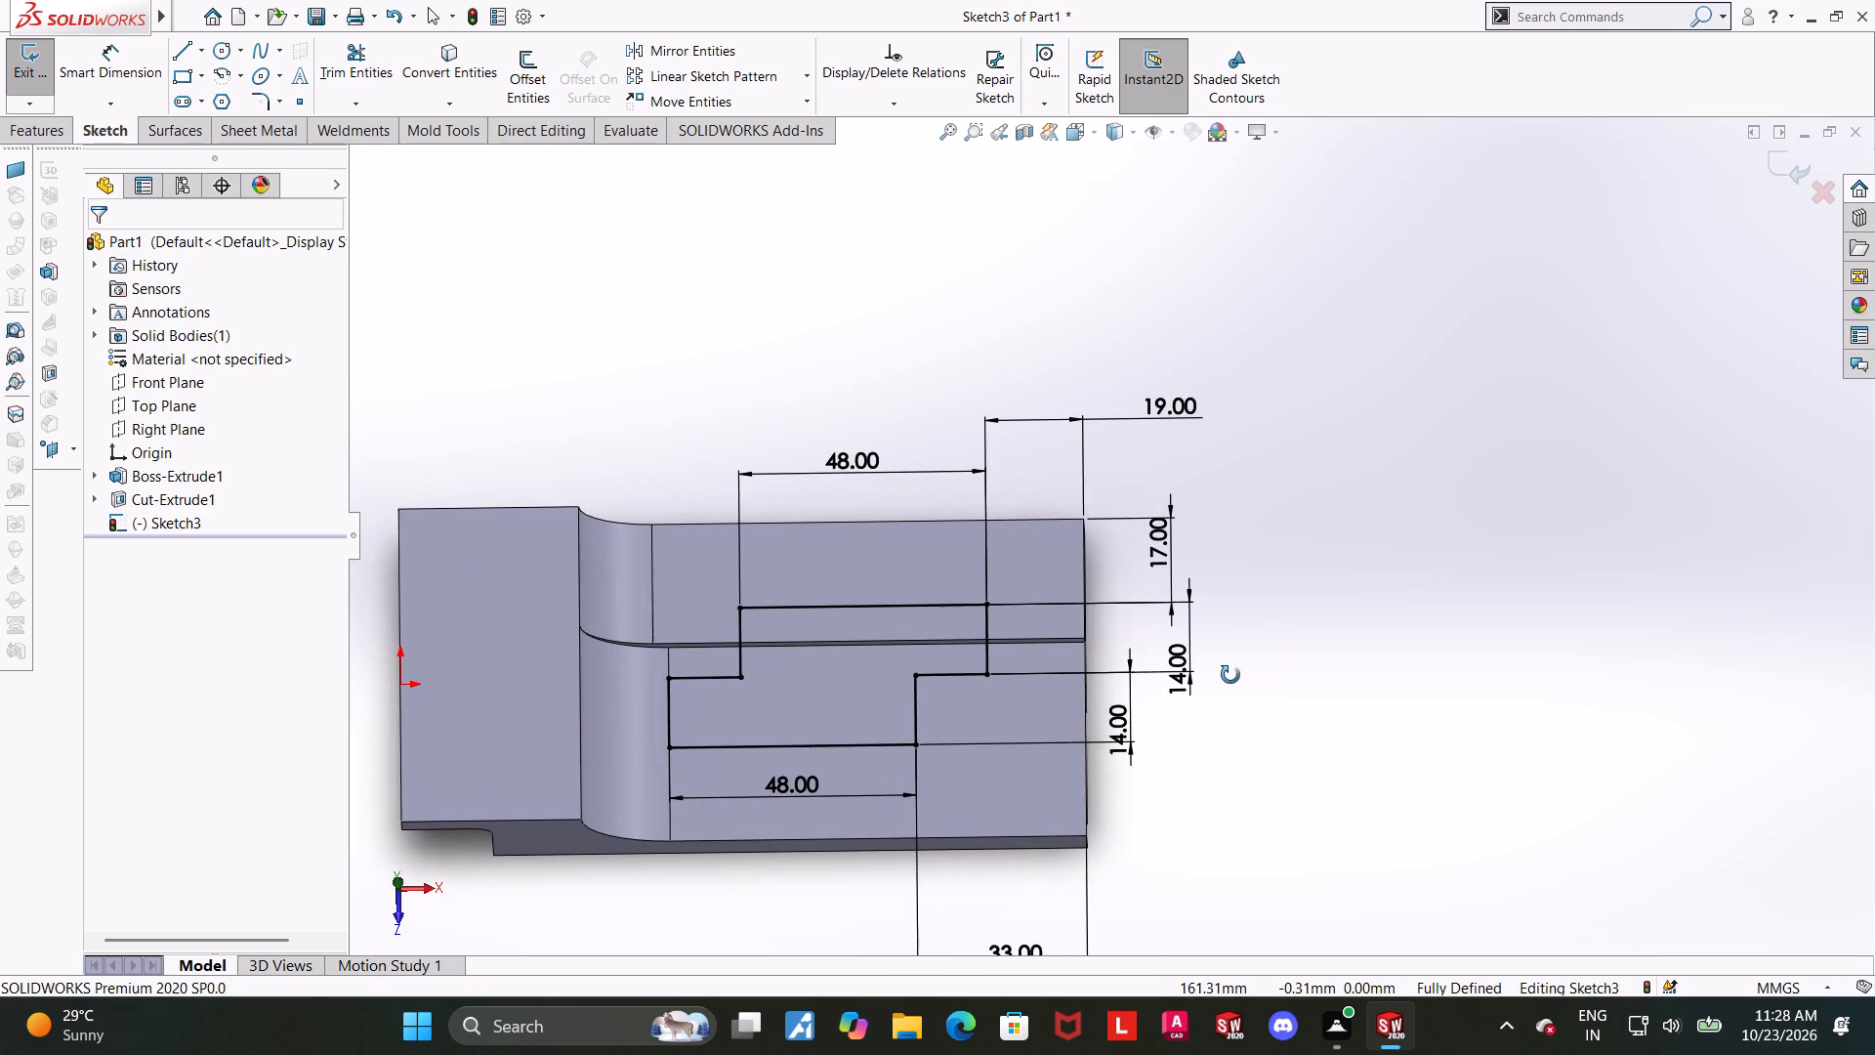
pyautogui.moveTo(1230, 675); pyautogui.dragTo(1229, 662, button='middle')
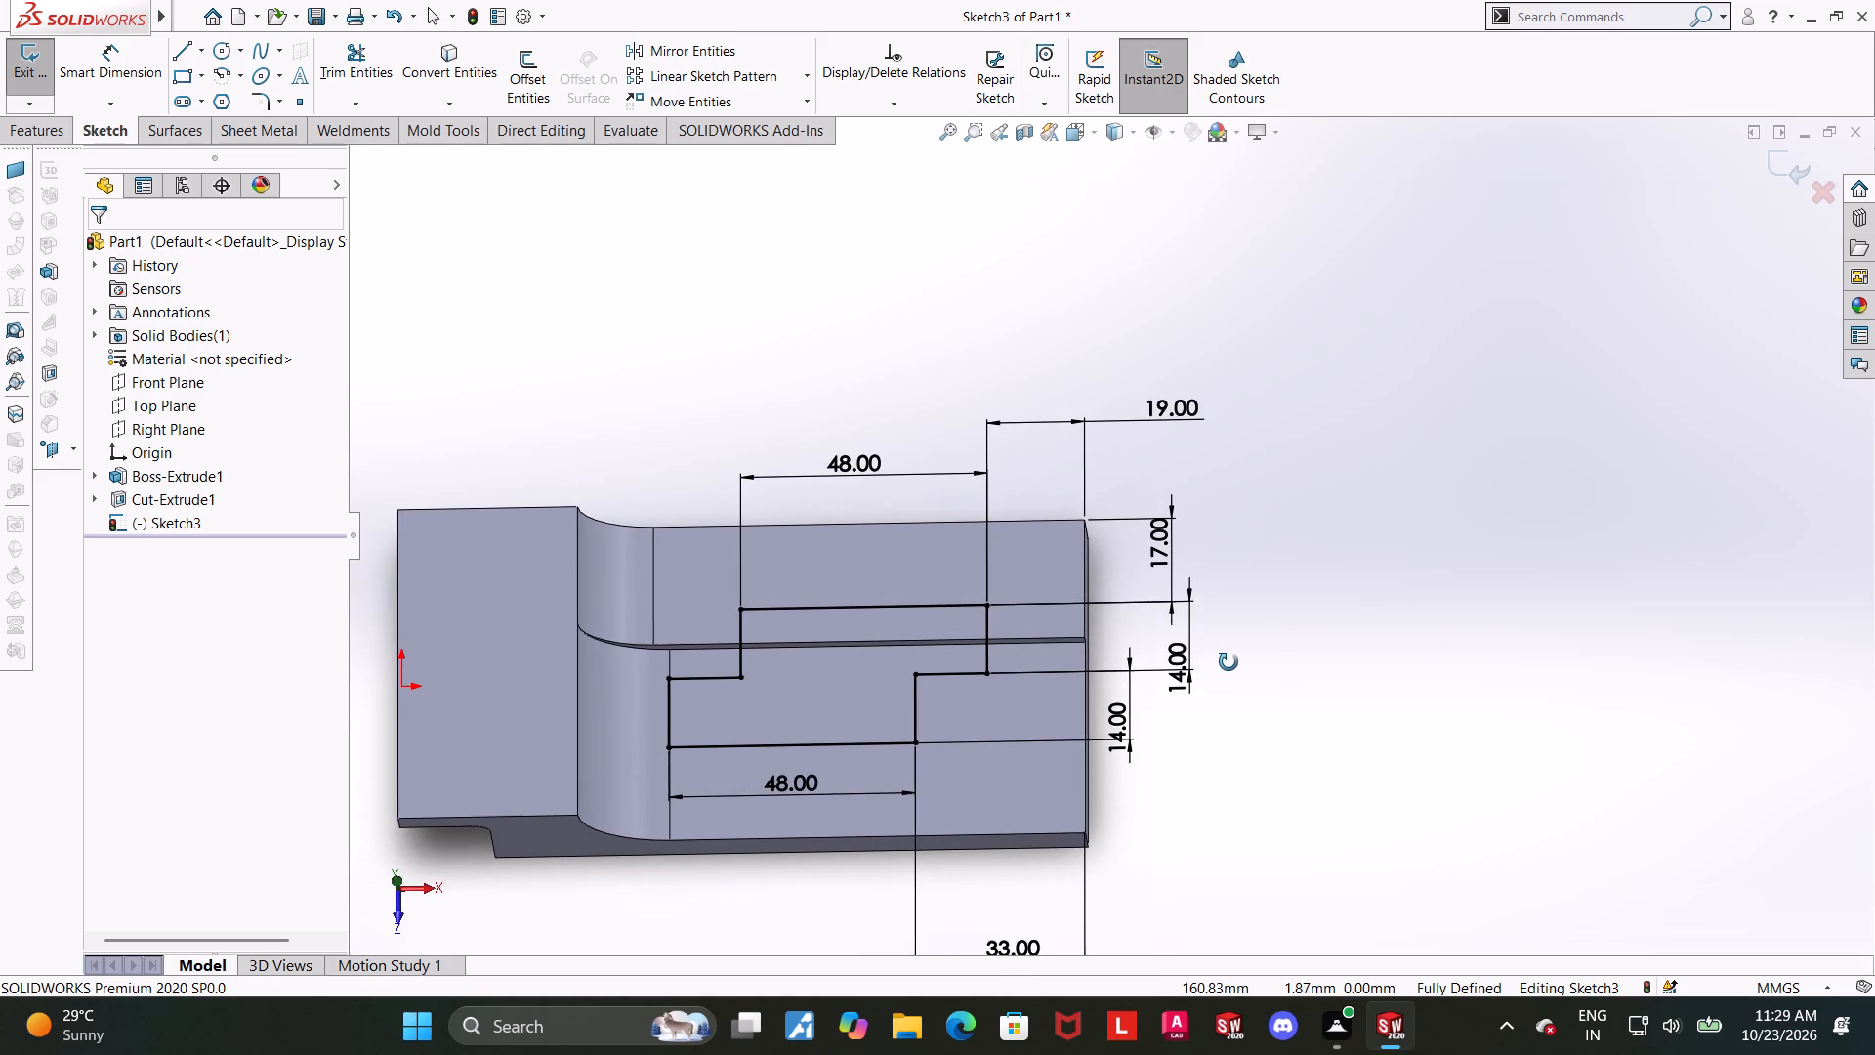
pyautogui.moveTo(1229, 662); pyautogui.dragTo(1214, 665, button='middle')
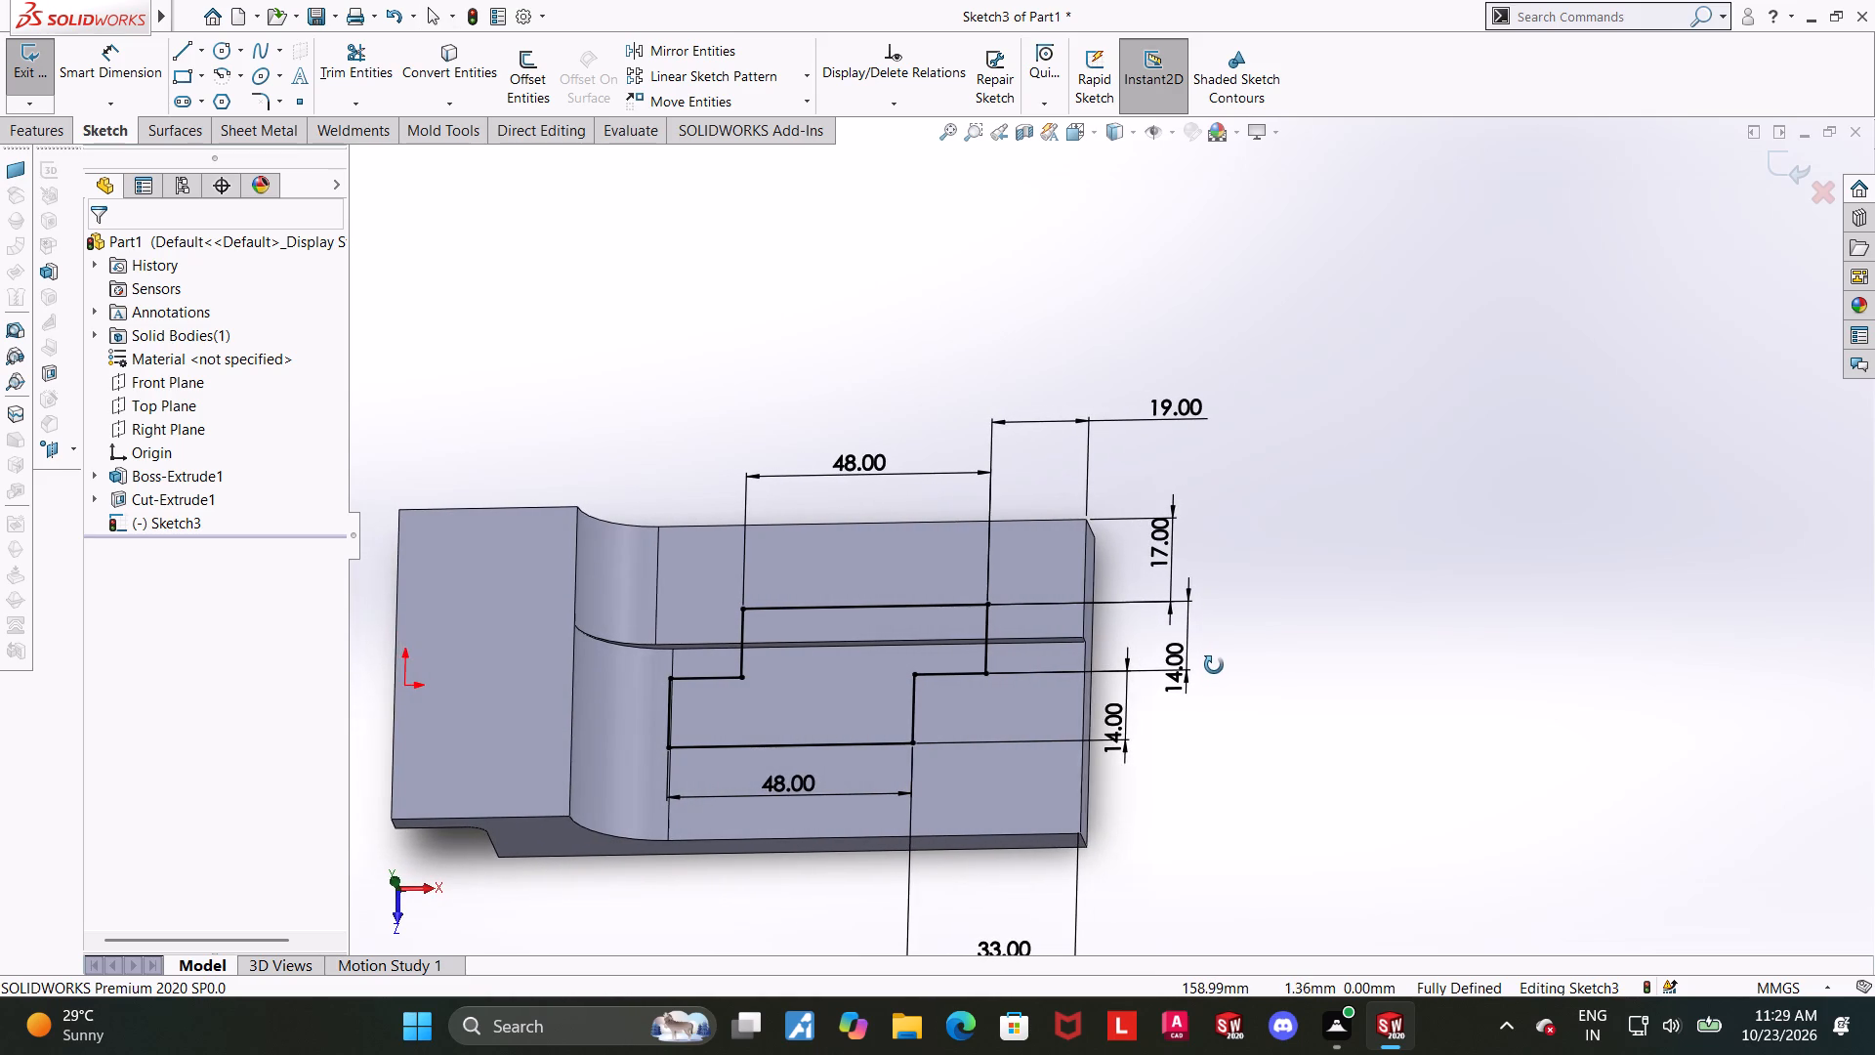
pyautogui.moveTo(1214, 665); pyautogui.dragTo(1212, 665, button='middle')
pyautogui.scroll(-2, 1189, 668)
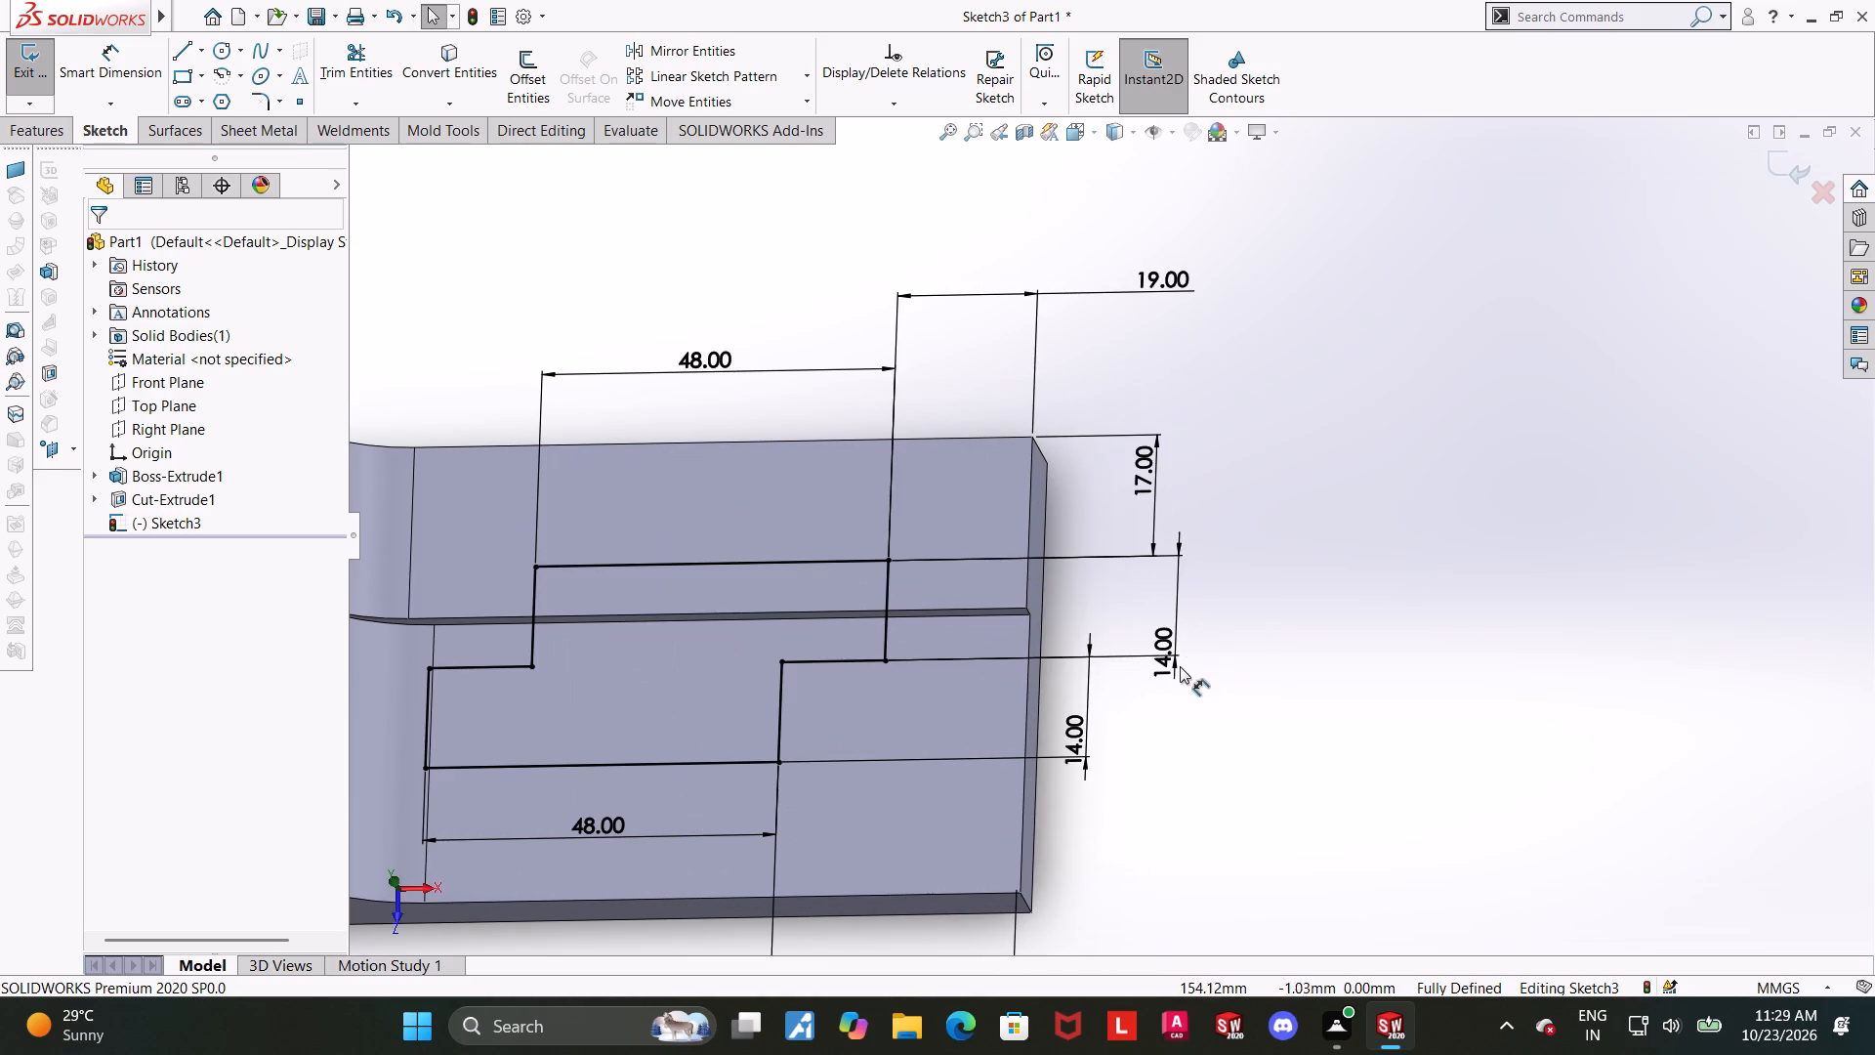
pyautogui.moveTo(1216, 679); pyautogui.dragTo(1235, 673, button='middle')
pyautogui.scroll(3, 1244, 673)
pyautogui.moveTo(978, 615); pyautogui.dragTo(979, 572, button='middle')
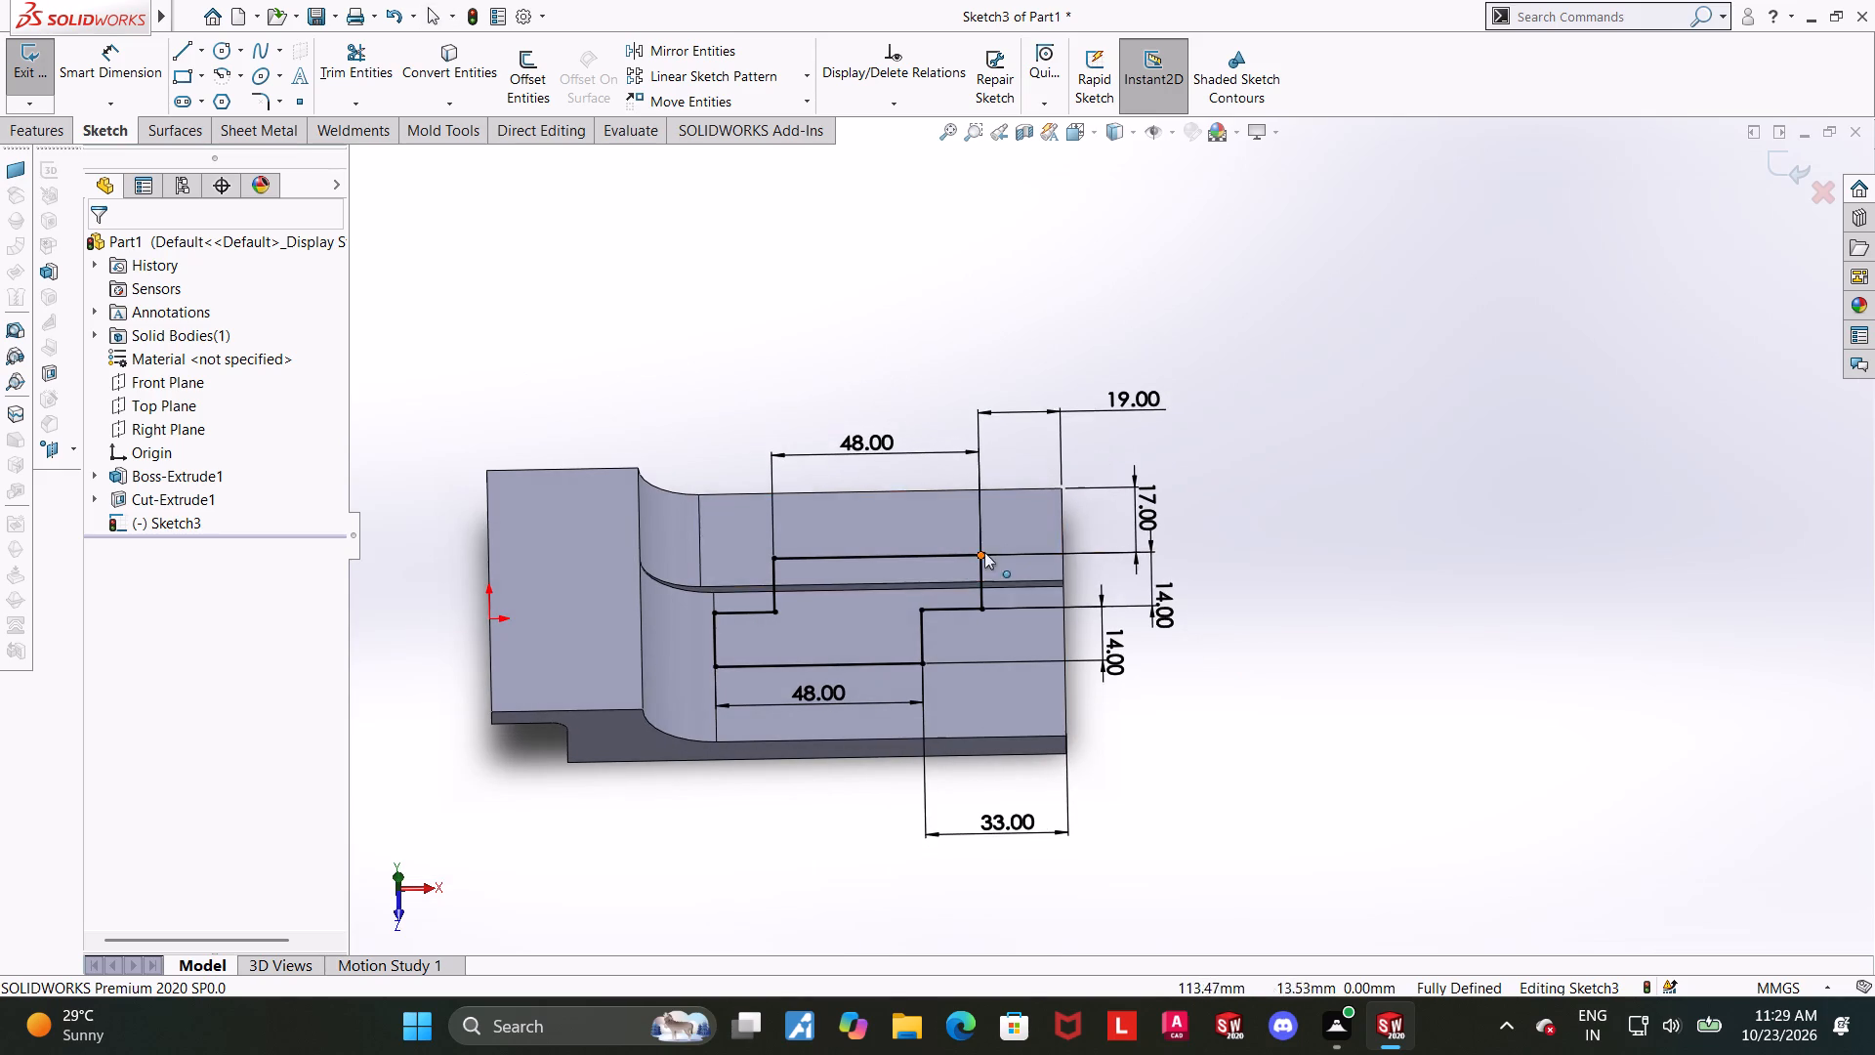
# Exit the sketch and cut-extrude the stepped outline down through the lower step with the Up To Next end condition.
pyautogui.click(1784, 148)
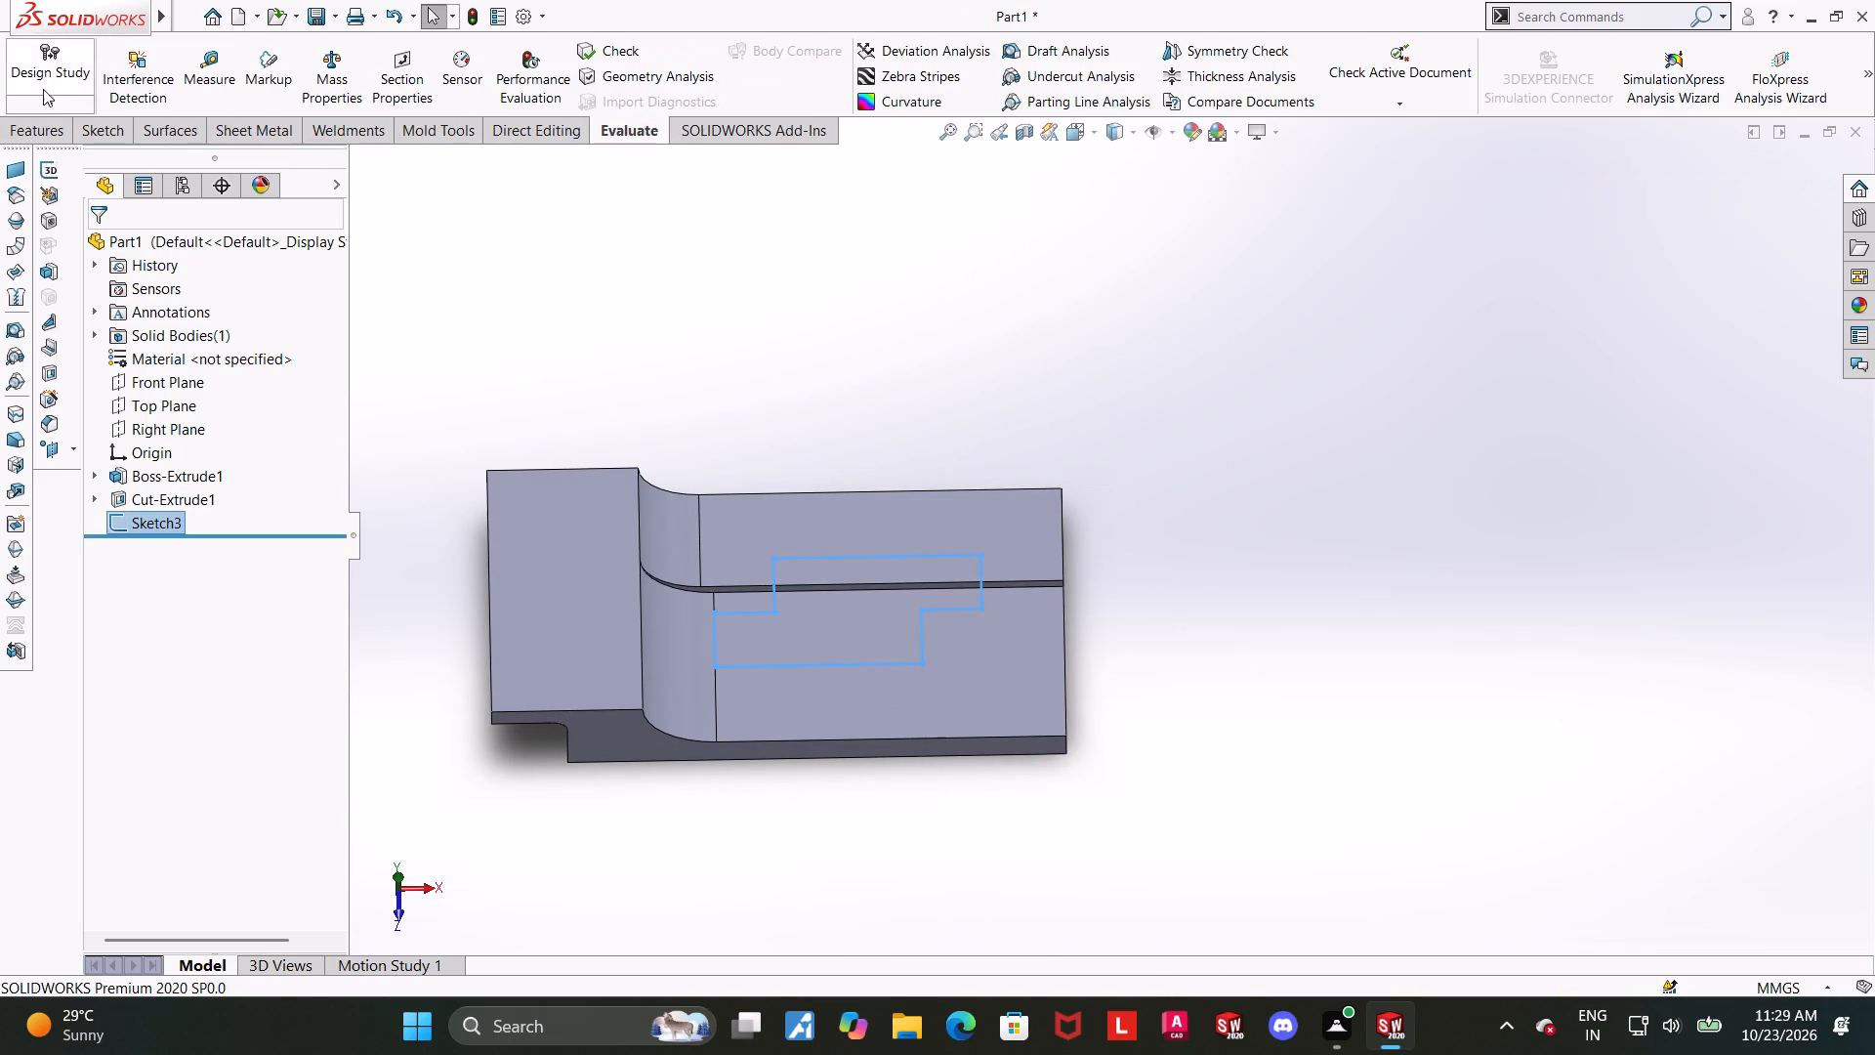
pyautogui.click(42, 134)
pyautogui.click(351, 99)
pyautogui.scroll(3, 695, 426)
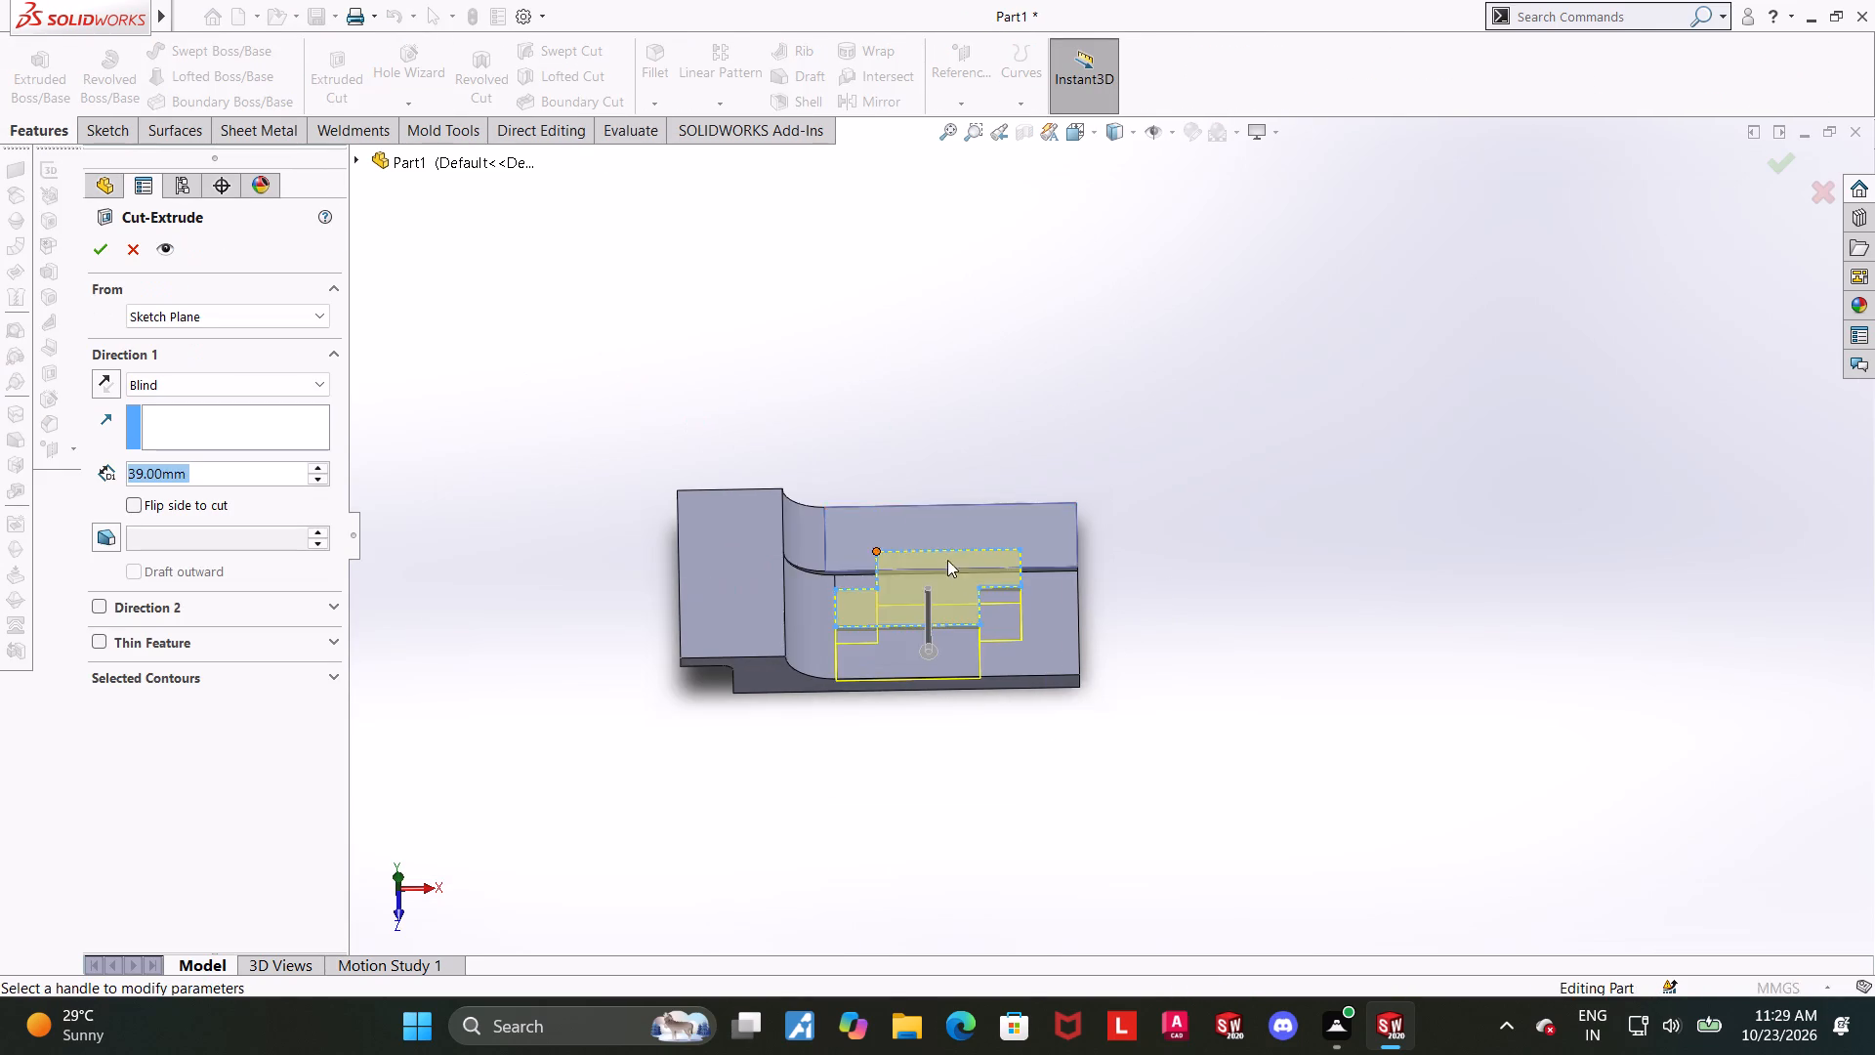
pyautogui.moveTo(952, 560); pyautogui.dragTo(928, 439, button='middle')
pyautogui.scroll(-3, 1180, 669)
pyautogui.click(220, 369)
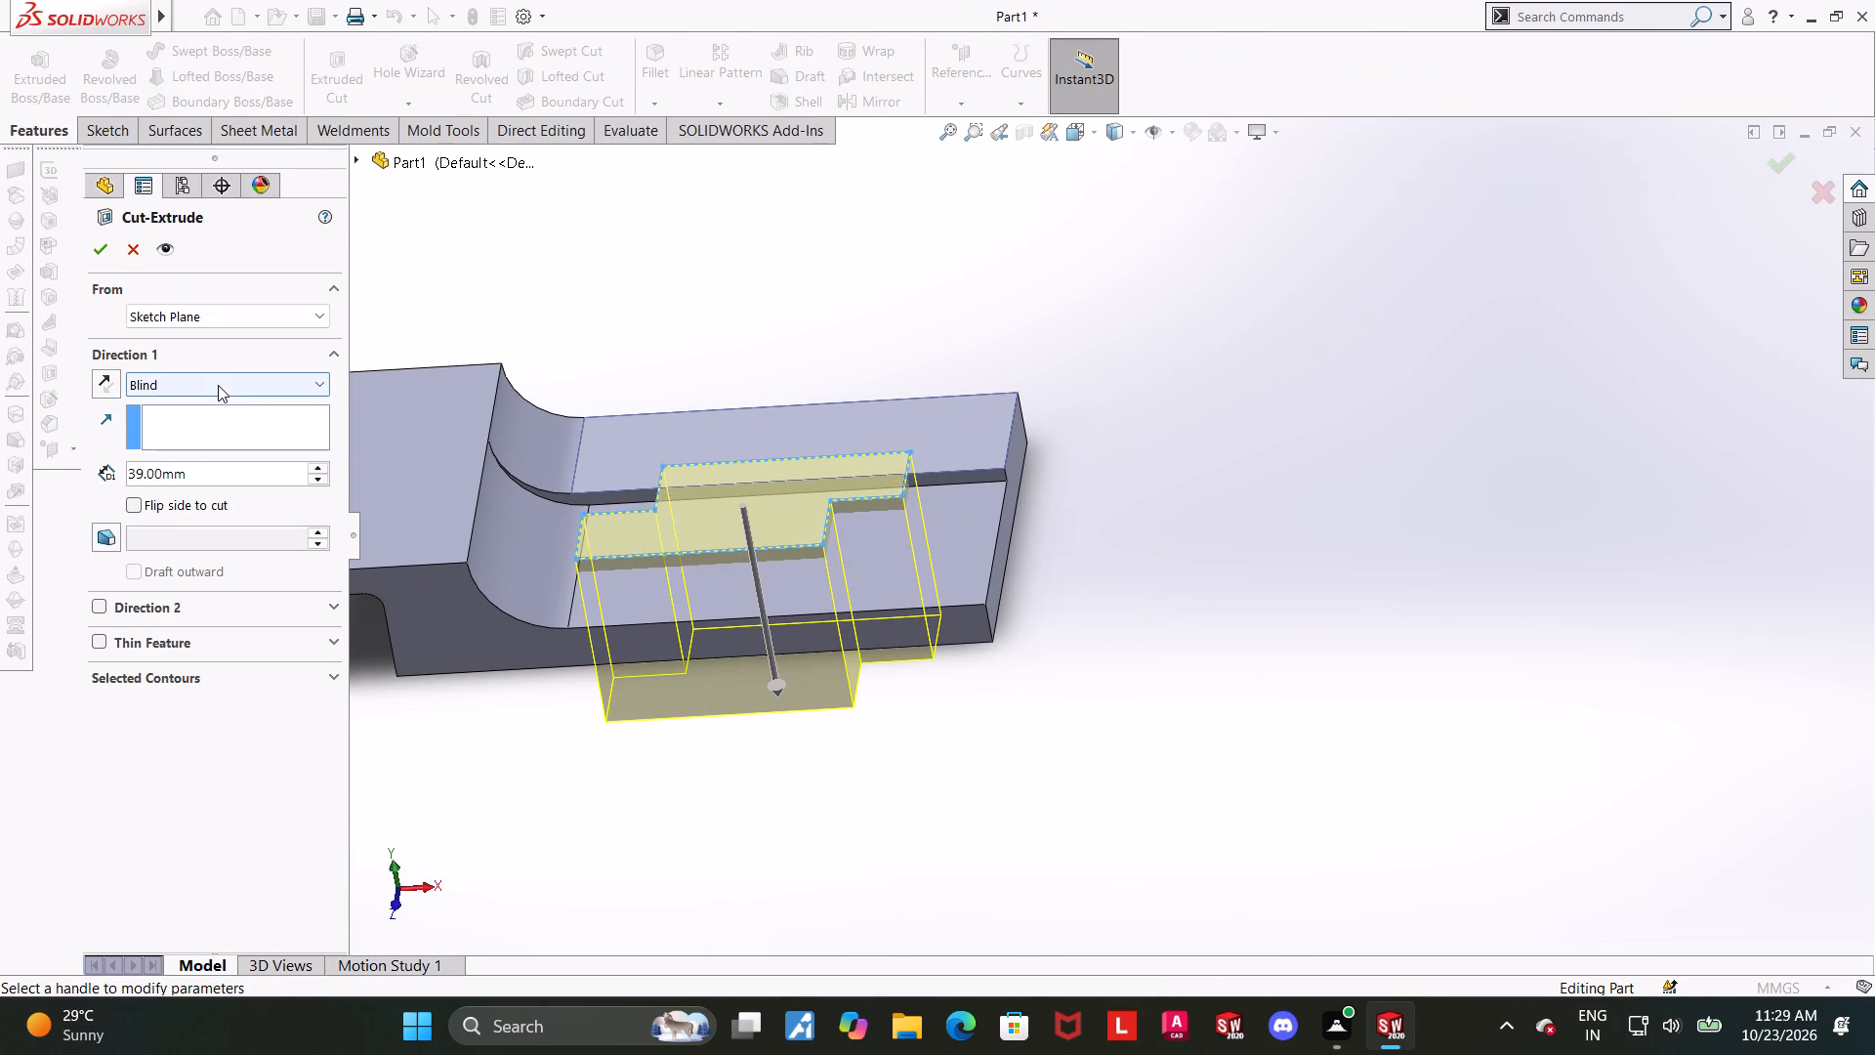
pyautogui.click(218, 385)
pyautogui.click(193, 459)
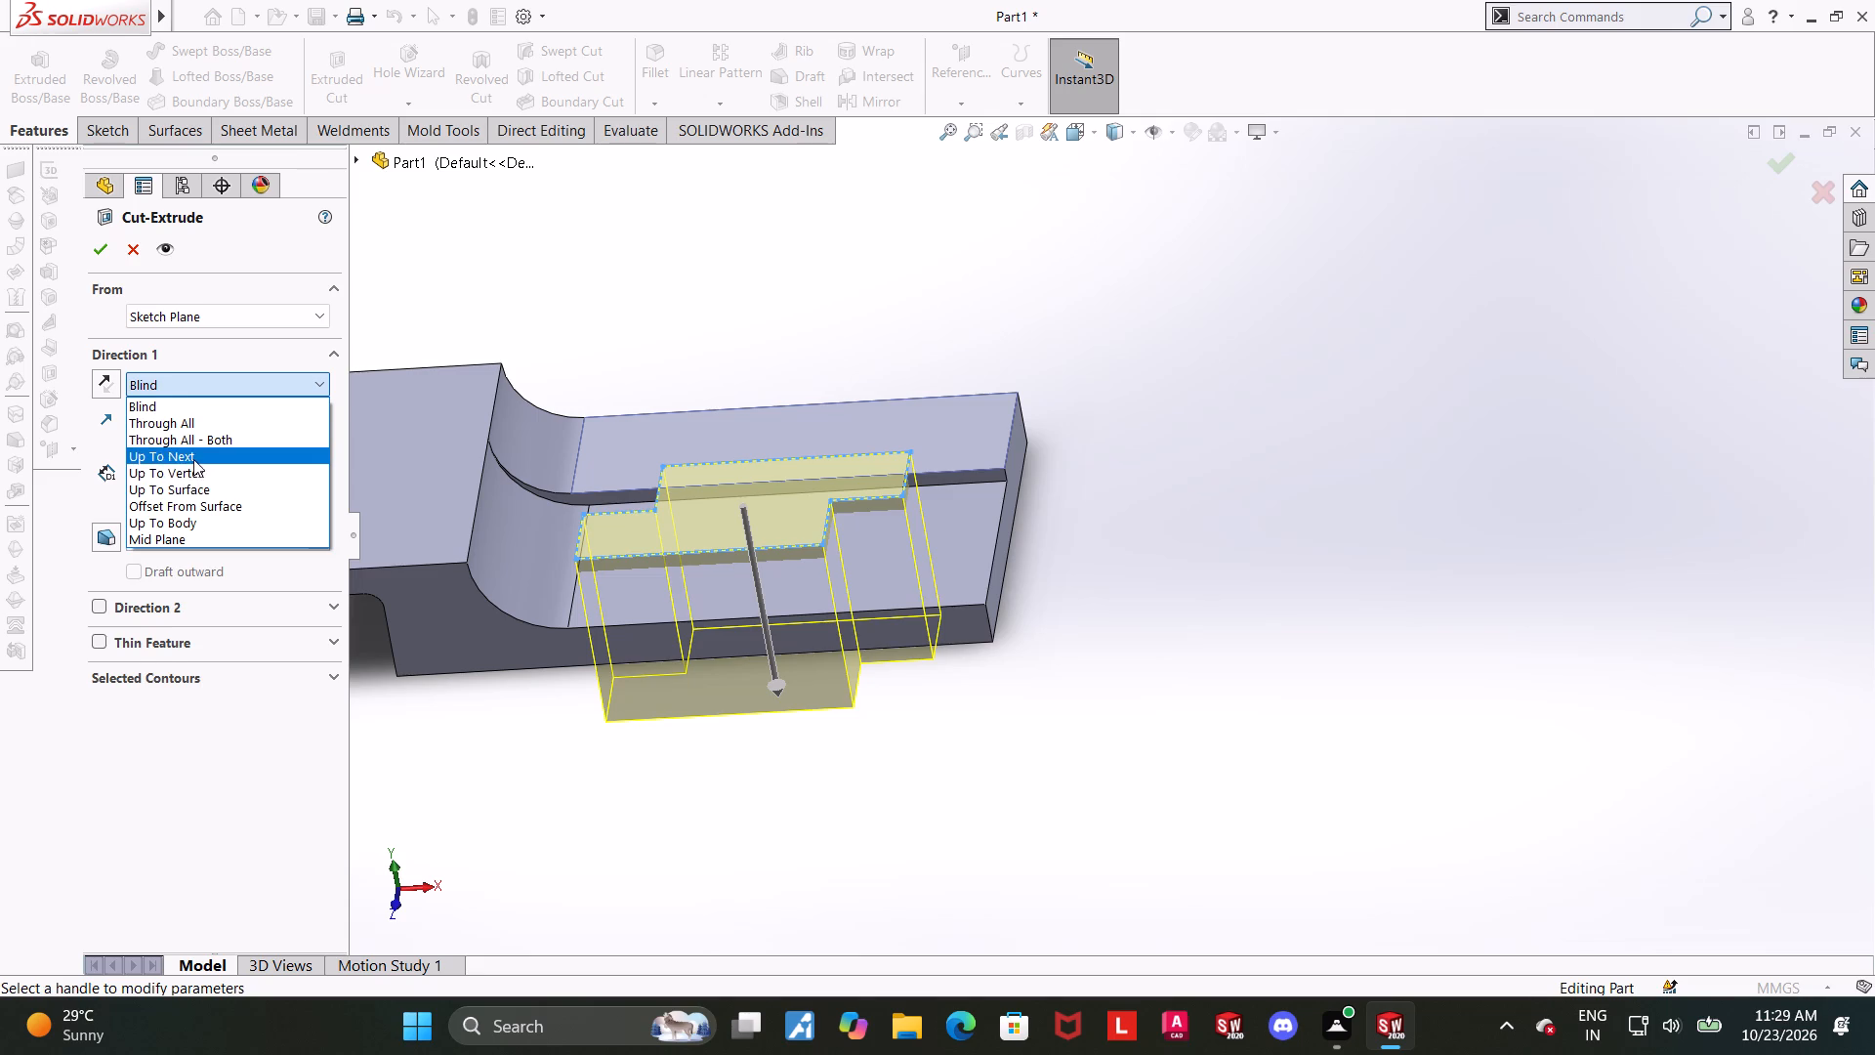
pyautogui.moveTo(1010, 635); pyautogui.dragTo(1021, 499, button='middle')
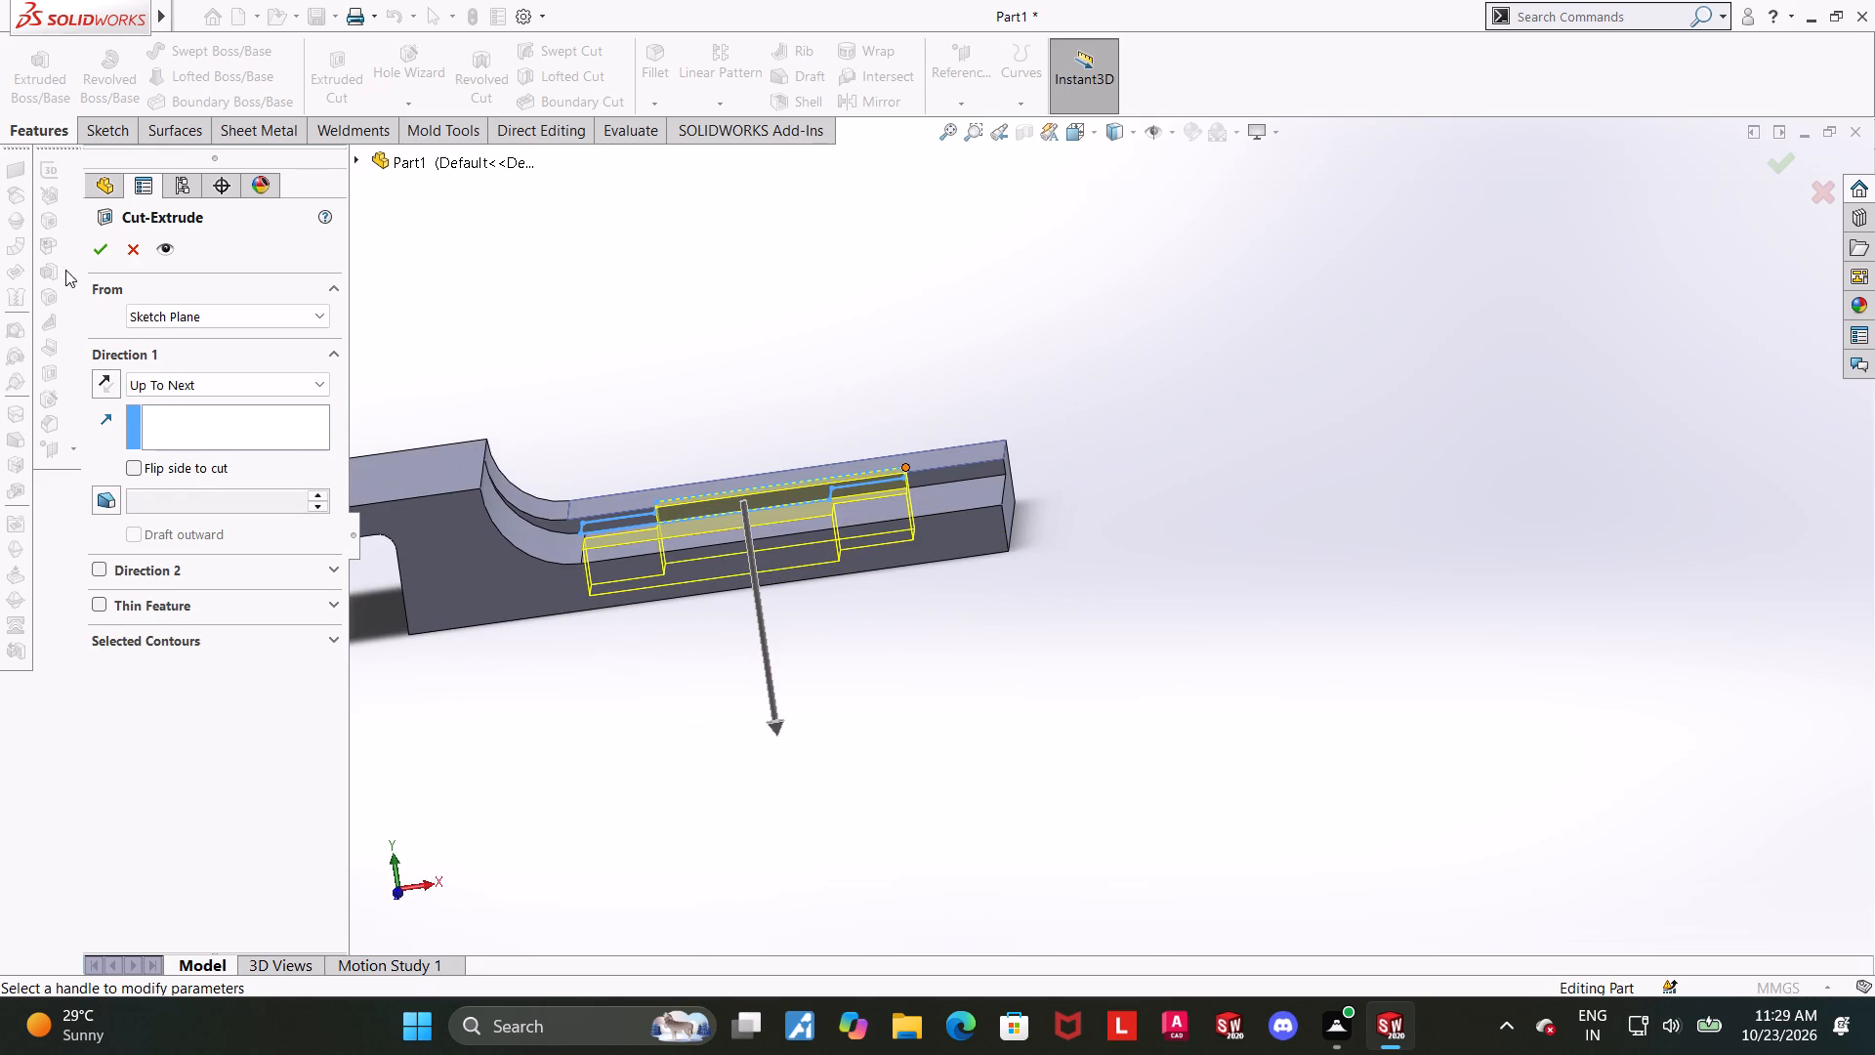
pyautogui.click(92, 256)
pyautogui.click(984, 399)
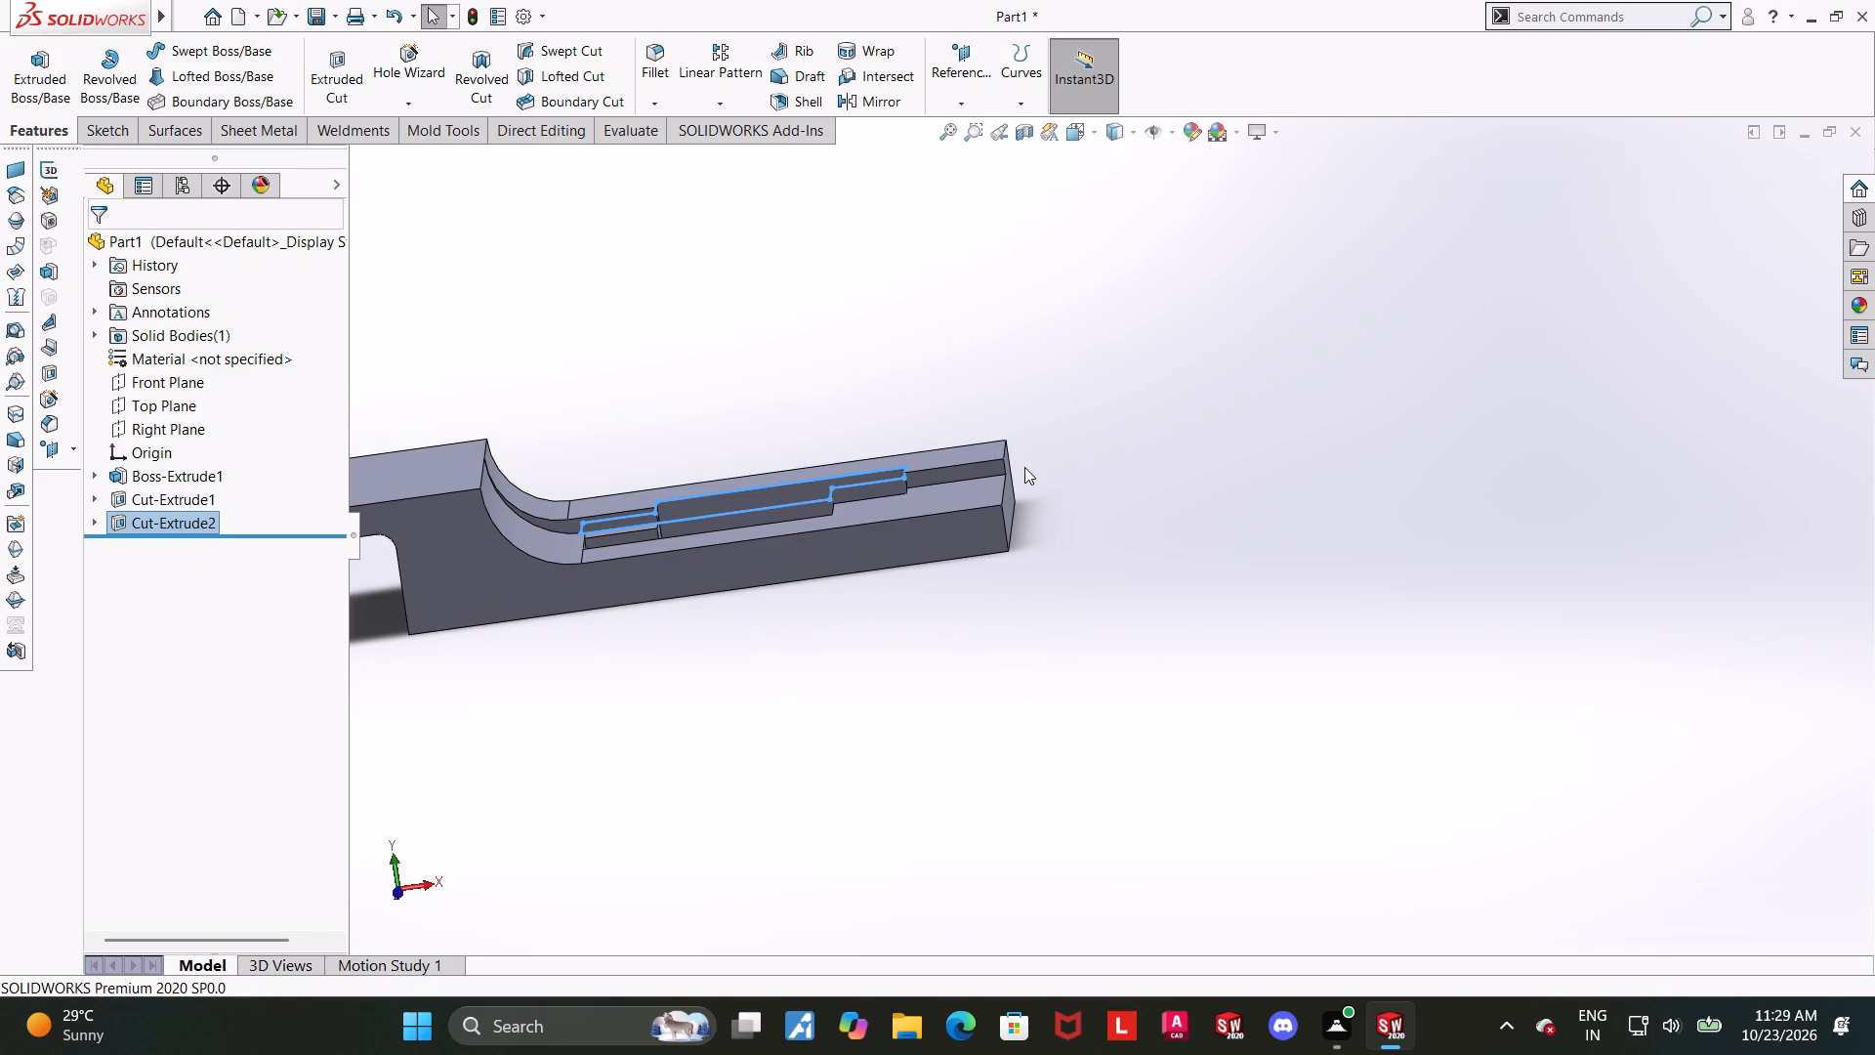
# Colour the whole part solid red using the standard colour swatches.
pyautogui.hotkey('ctrl', '7')
pyautogui.scroll(2, 1594, 792)
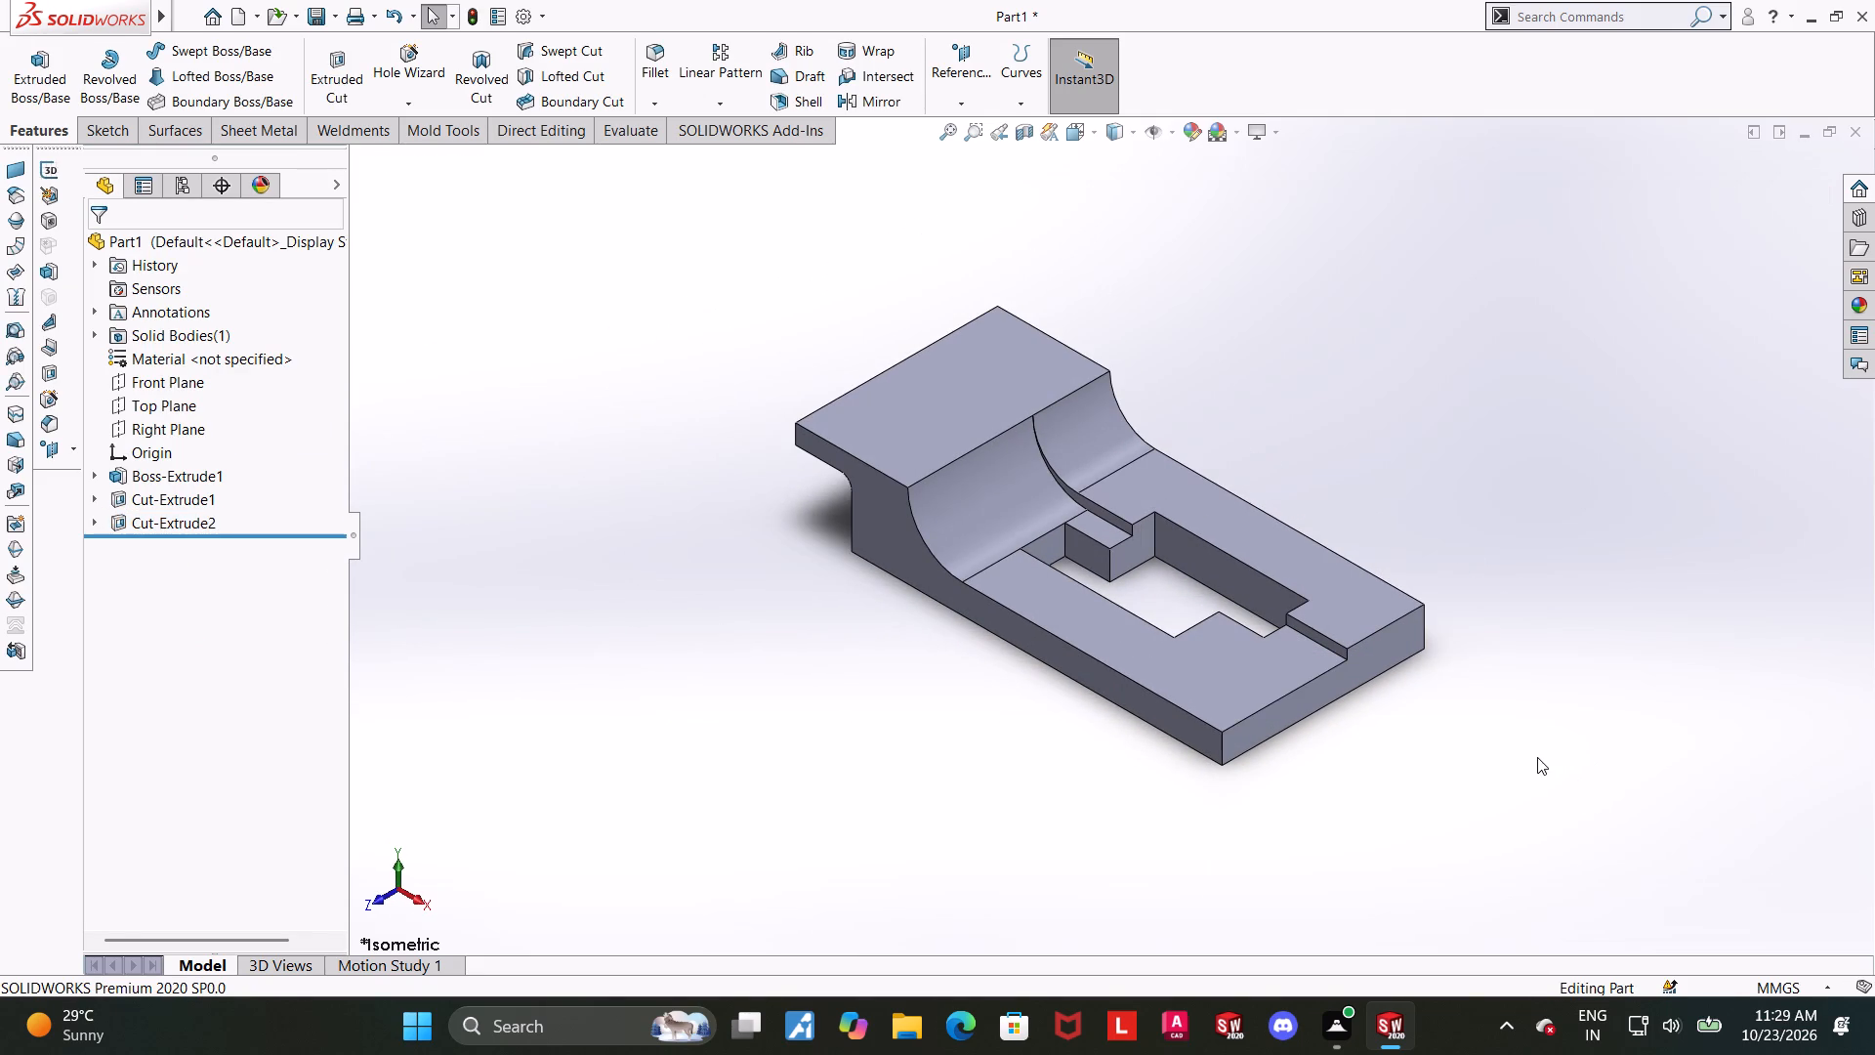
pyautogui.moveTo(1352, 664); pyautogui.dragTo(1385, 763, button='middle')
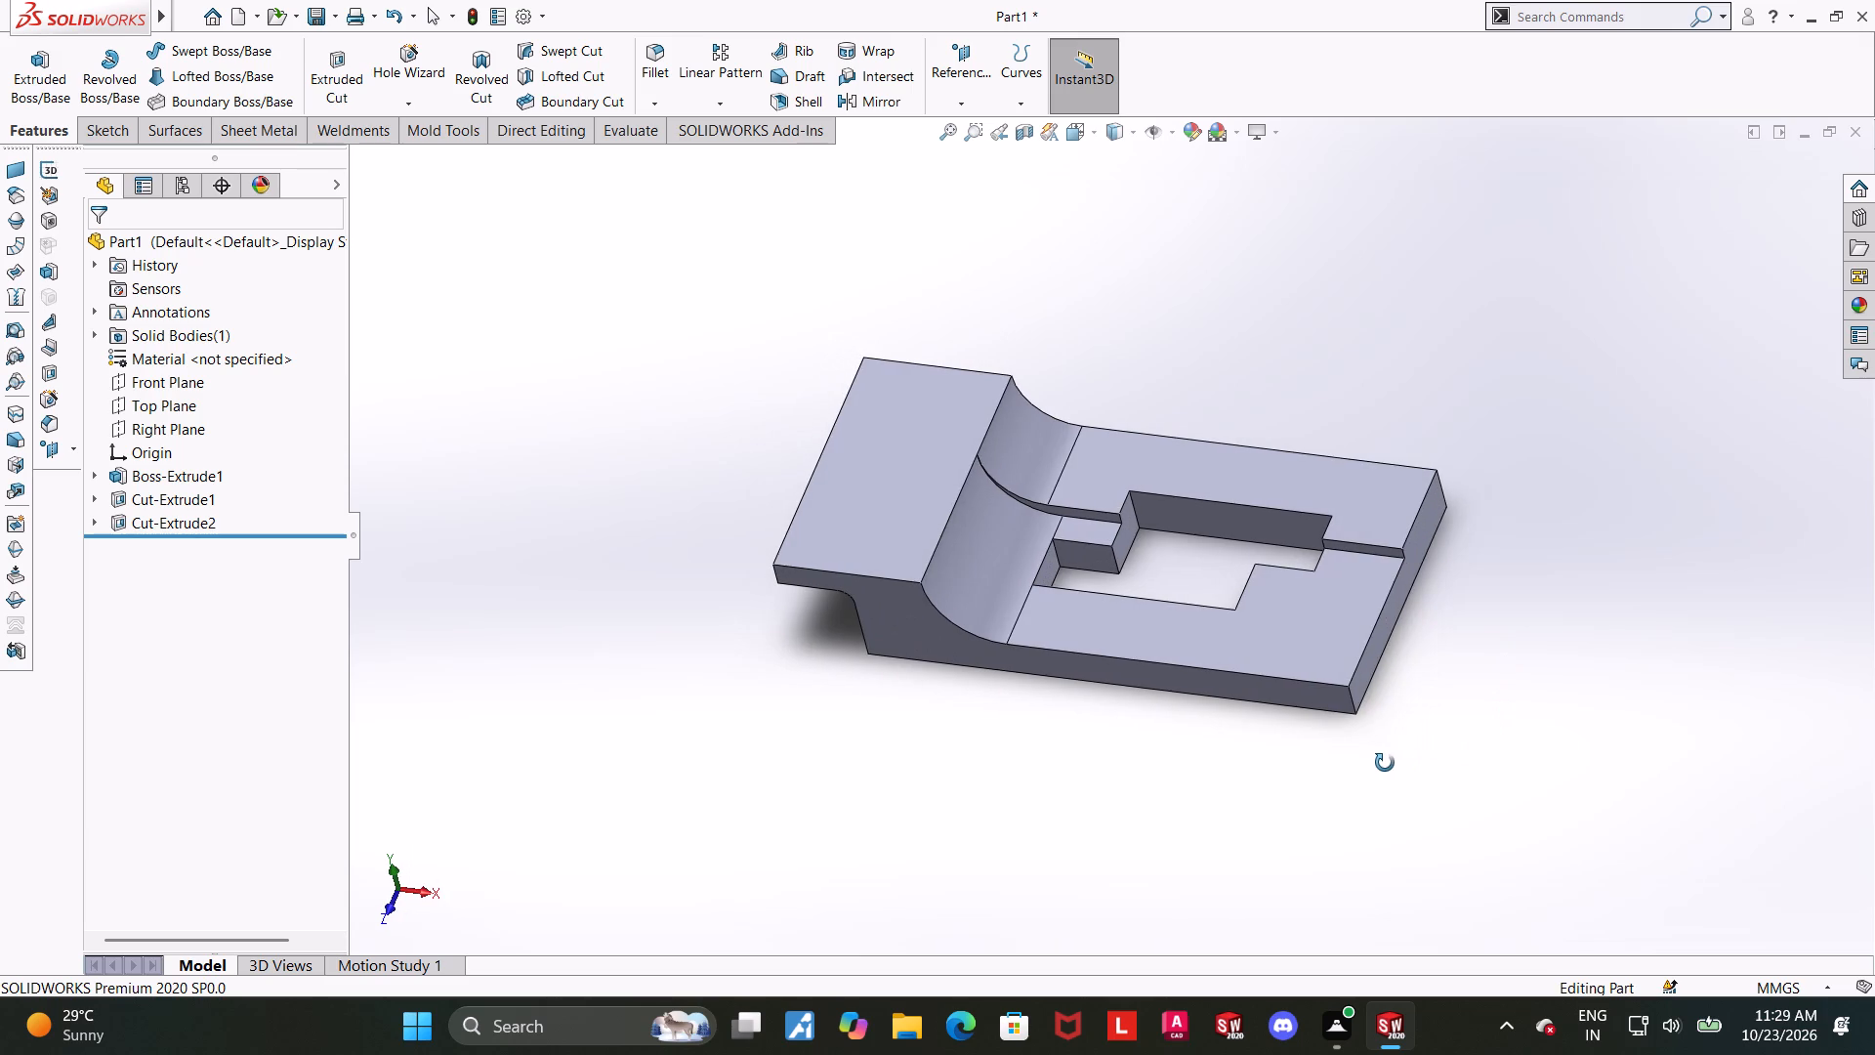
pyautogui.moveTo(1385, 763); pyautogui.dragTo(1385, 762, button='middle')
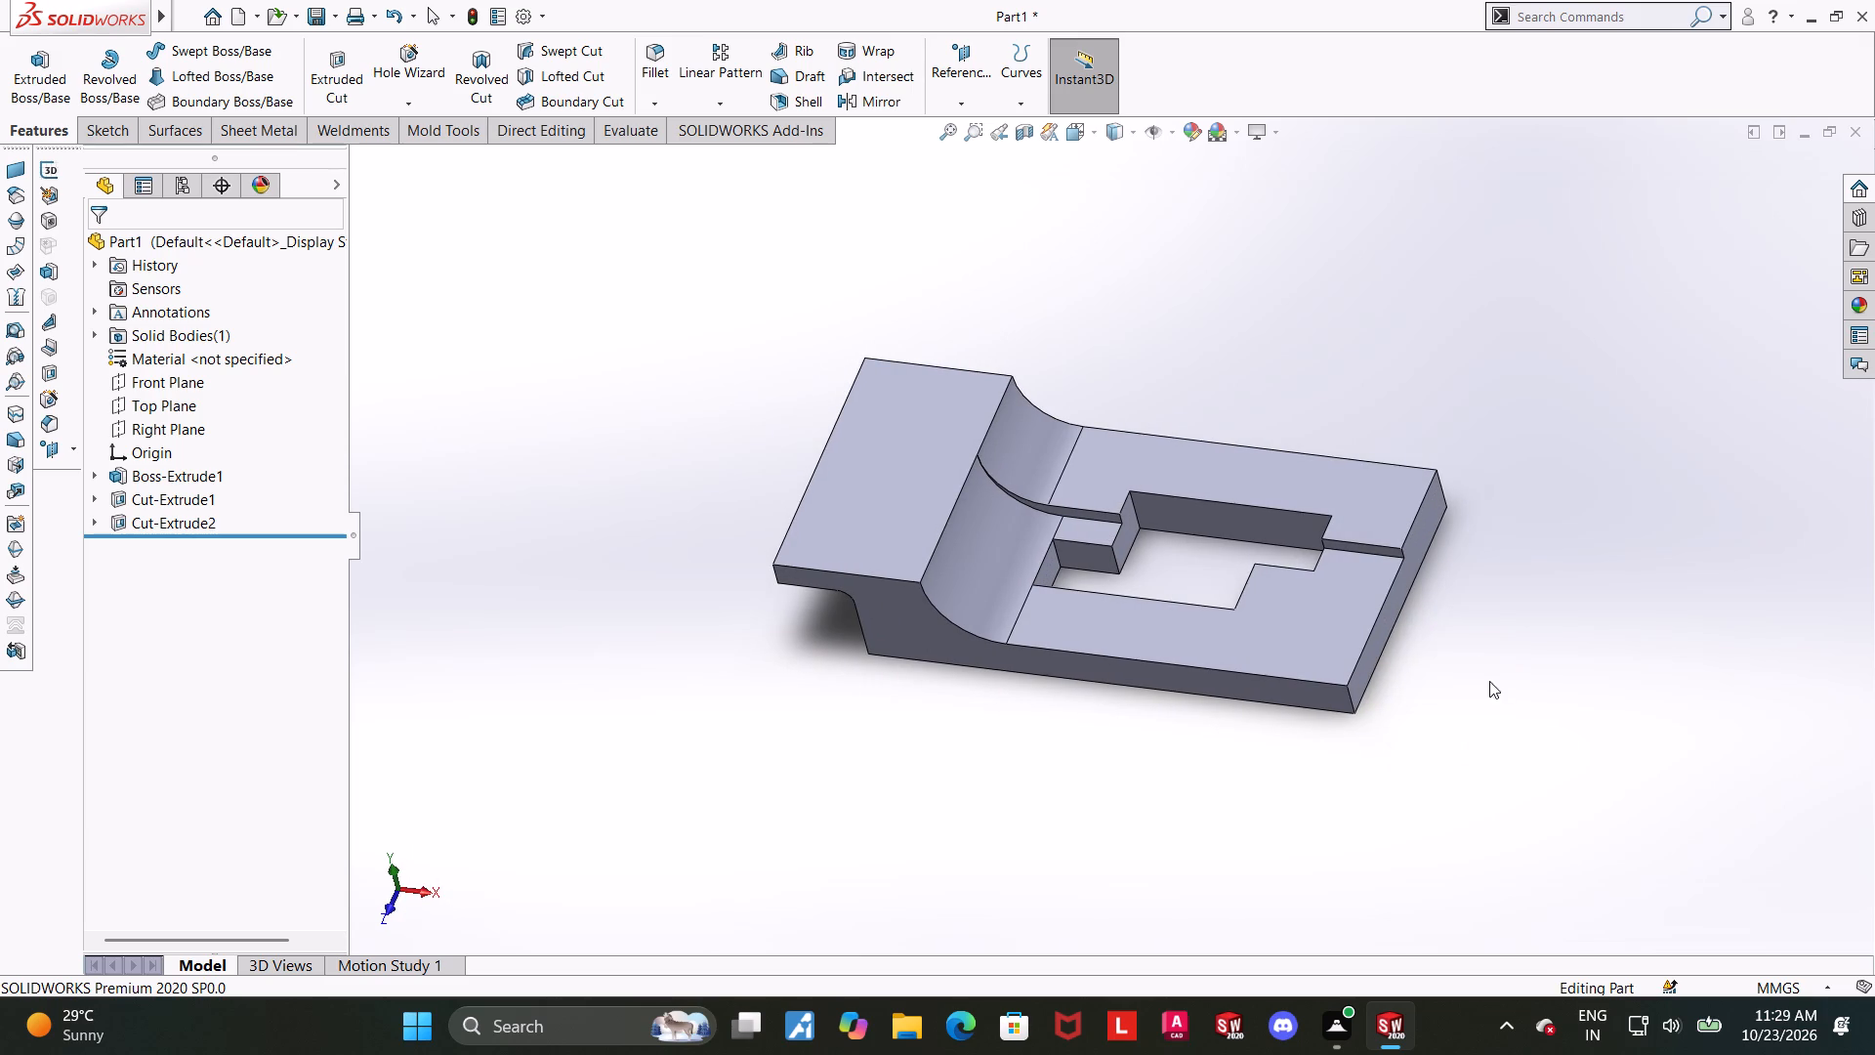
pyautogui.scroll(-1, 1397, 643)
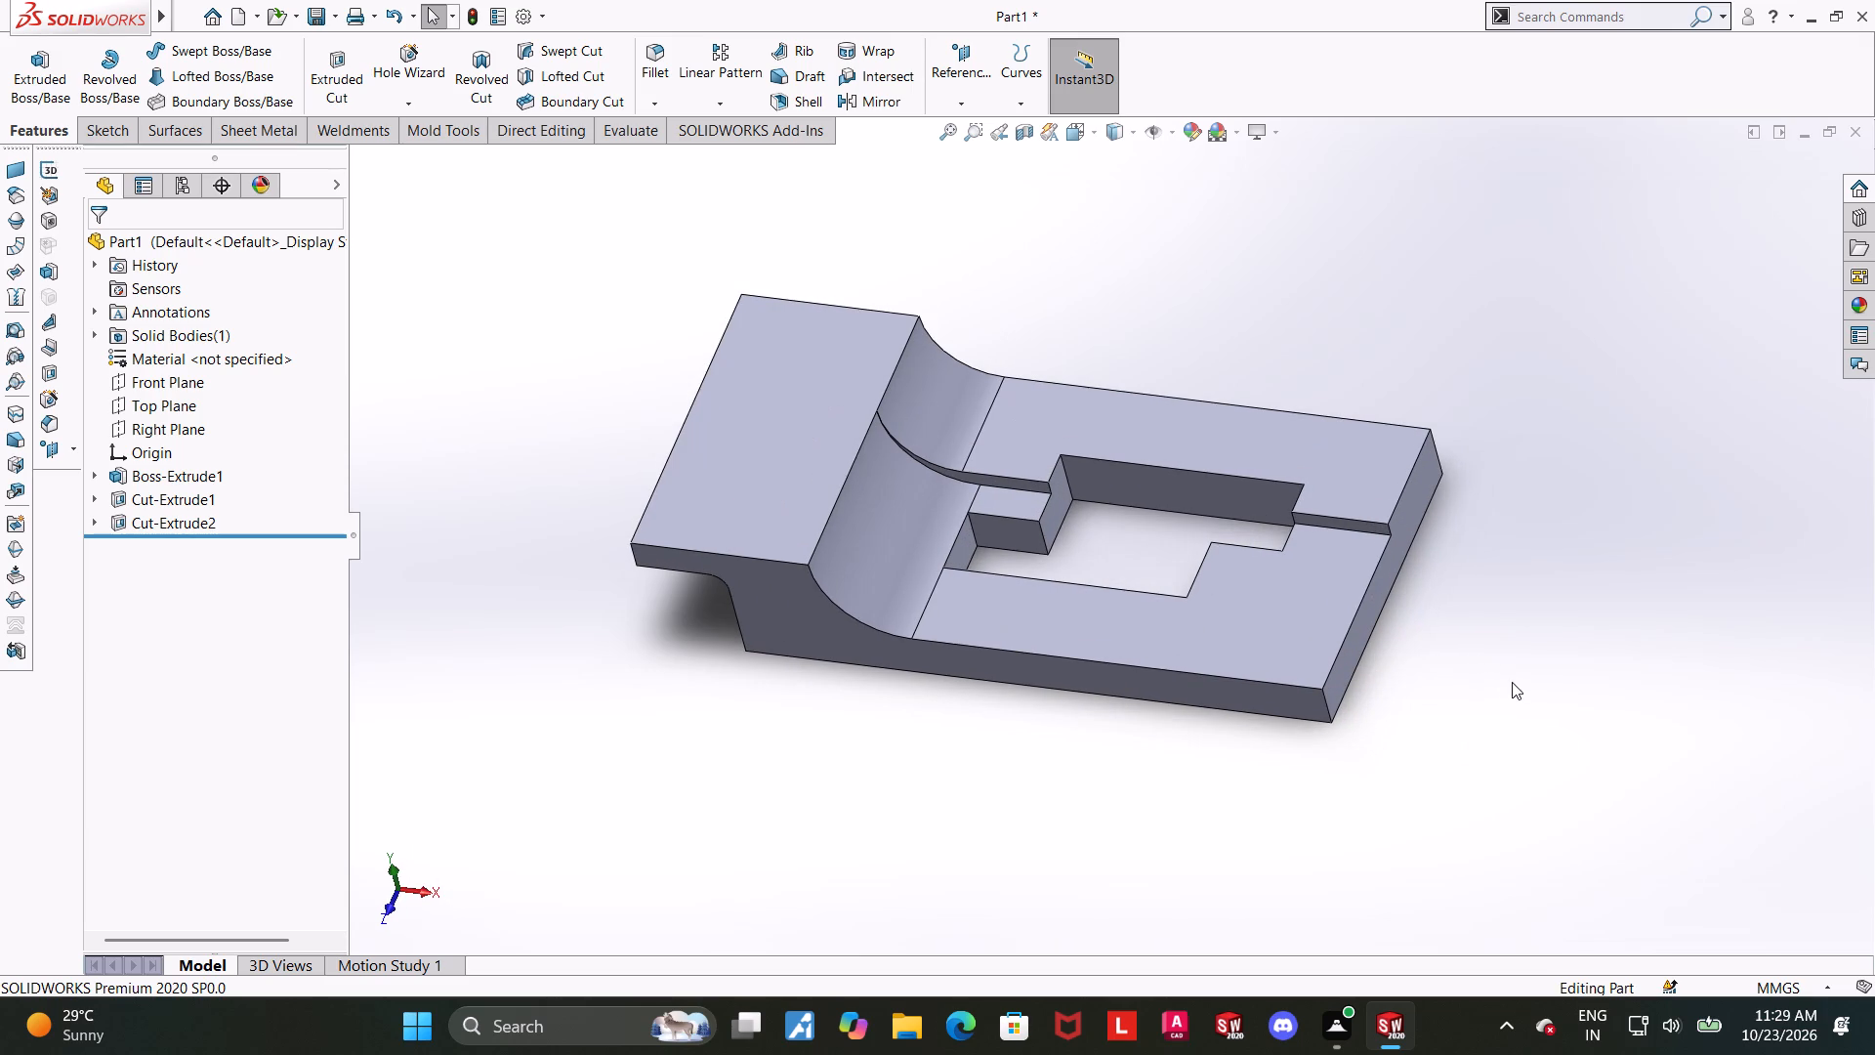
pyautogui.scroll(-1, 1489, 650)
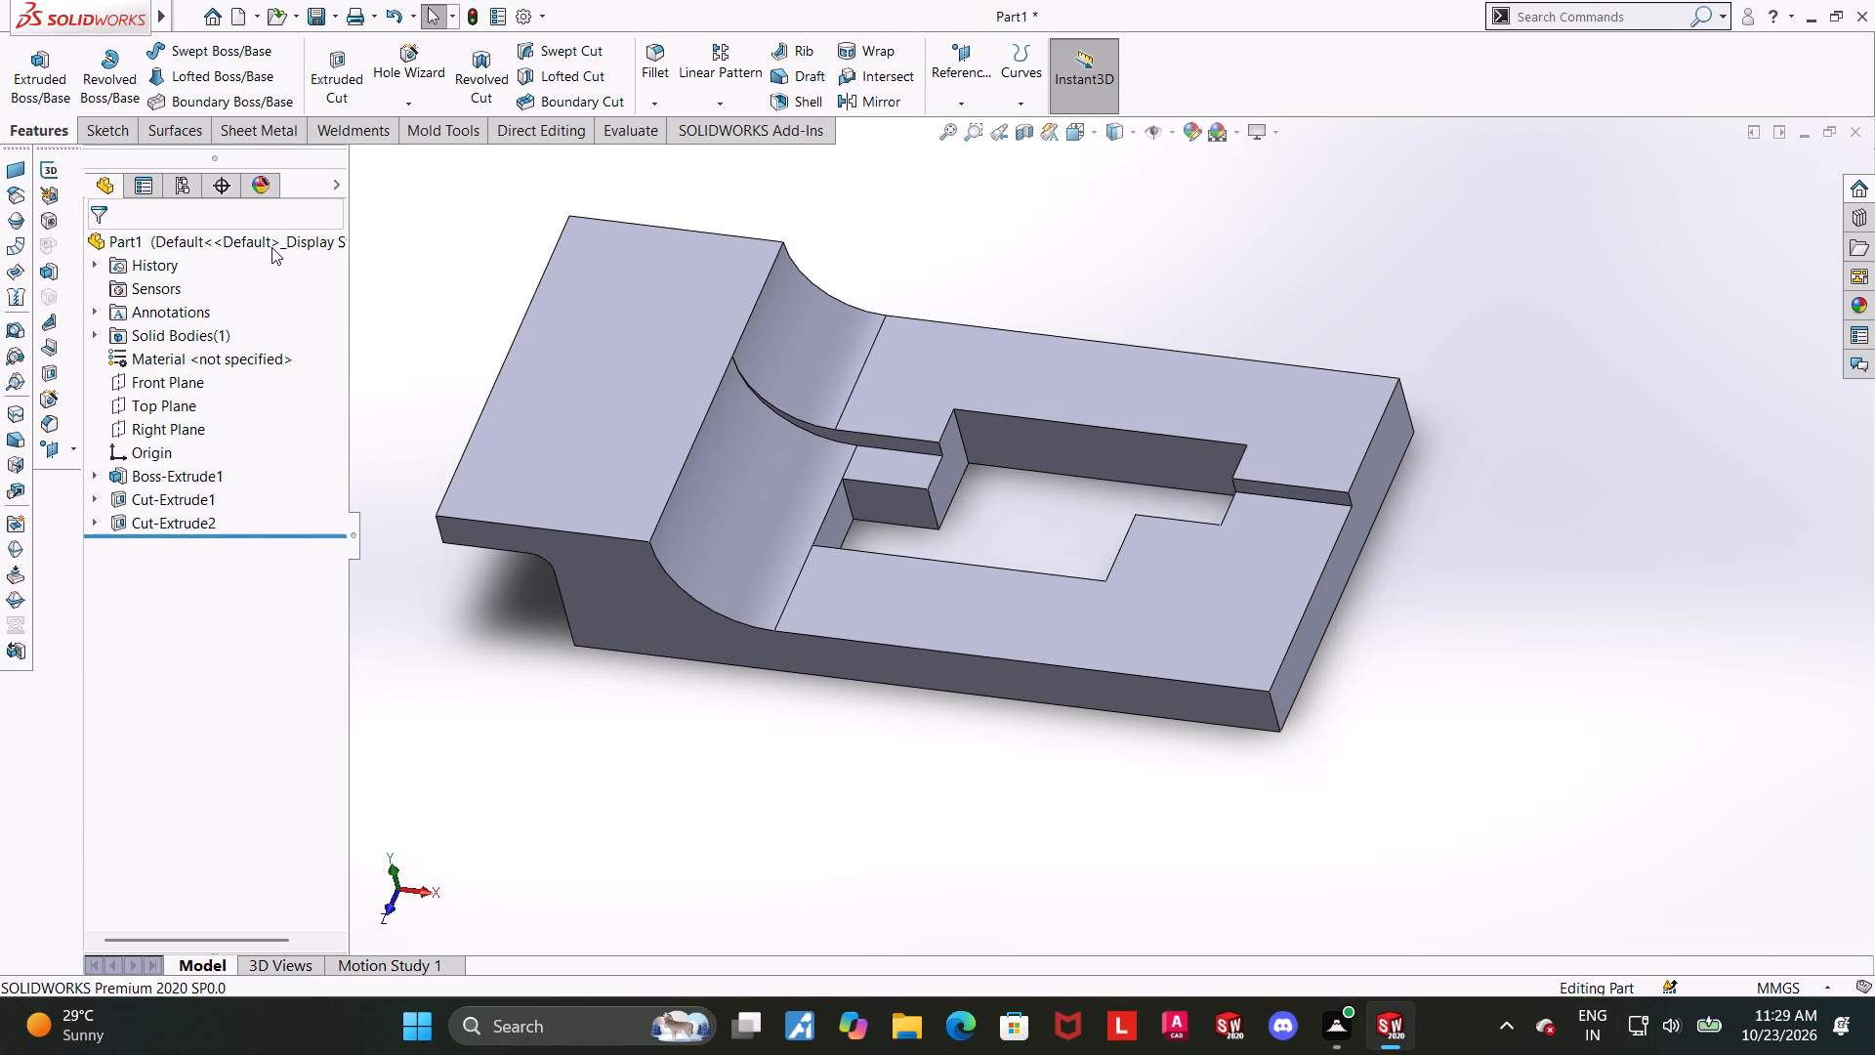
pyautogui.rightClick(271, 247)
pyautogui.click(311, 220)
pyautogui.click(375, 259)
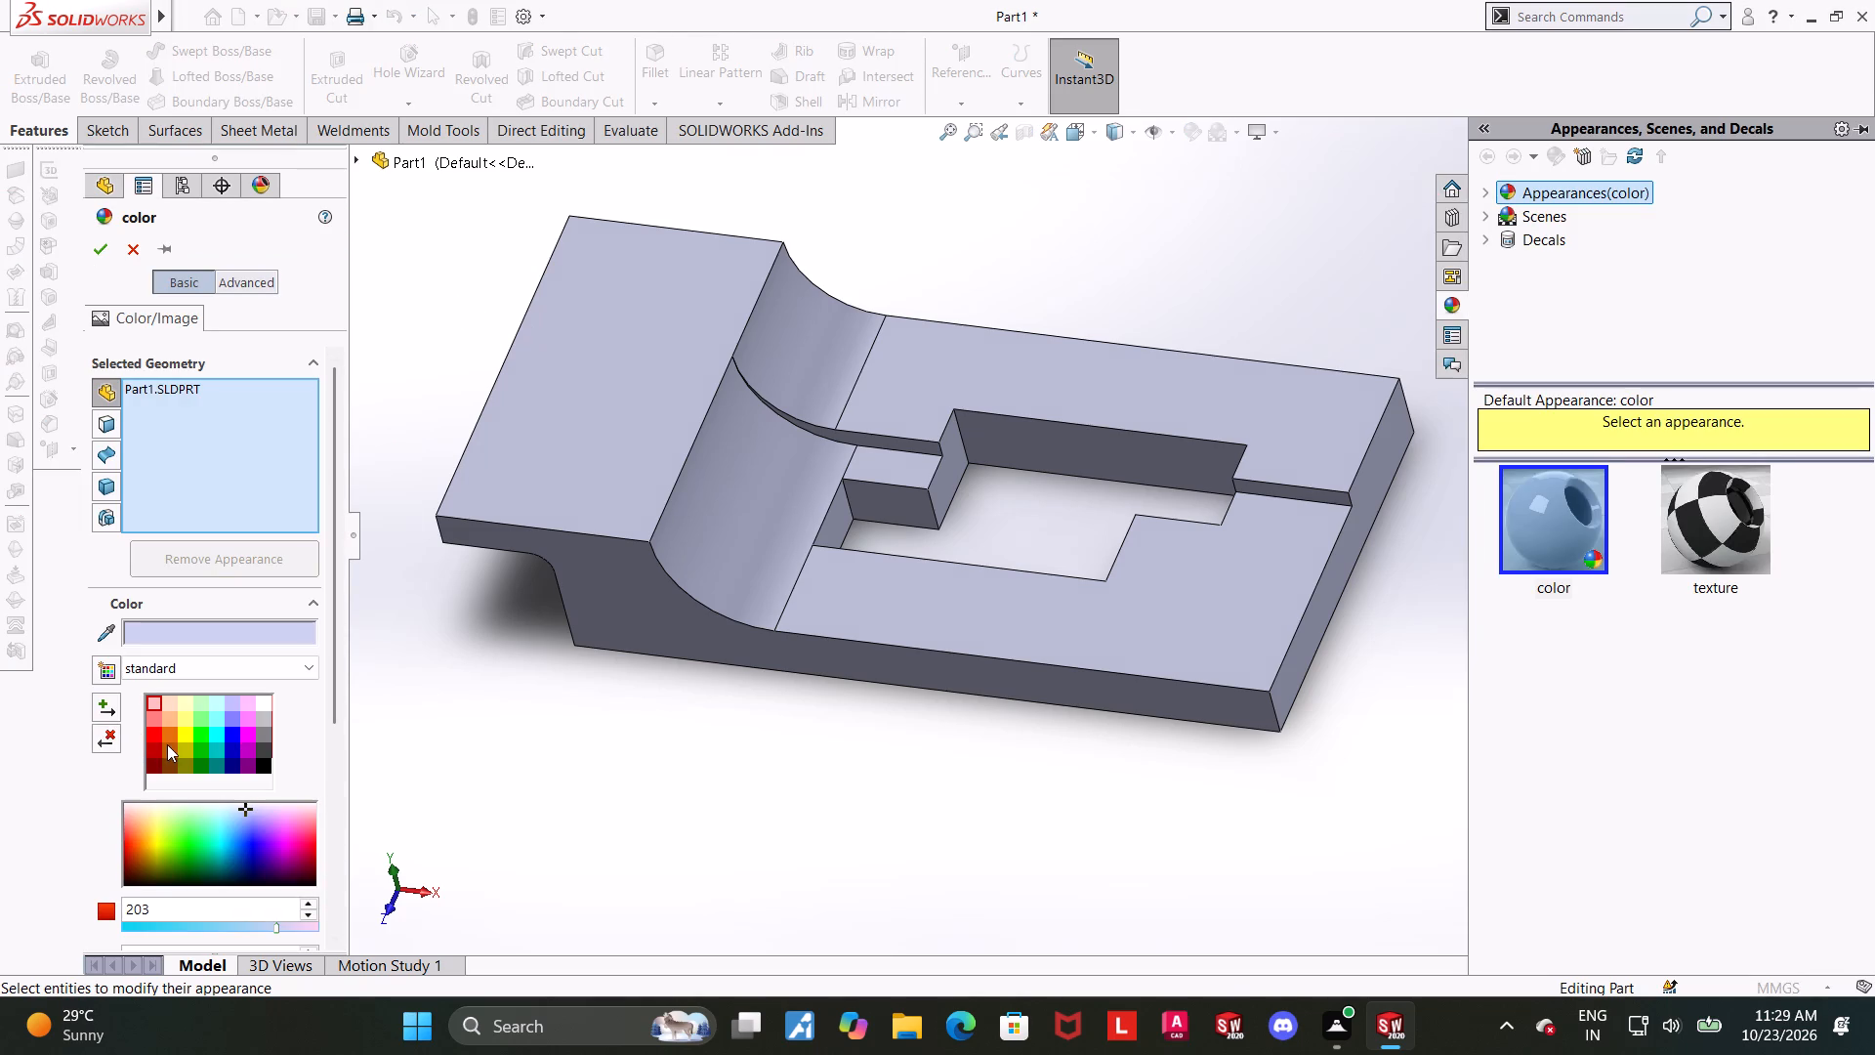
pyautogui.click(167, 742)
pyautogui.click(151, 738)
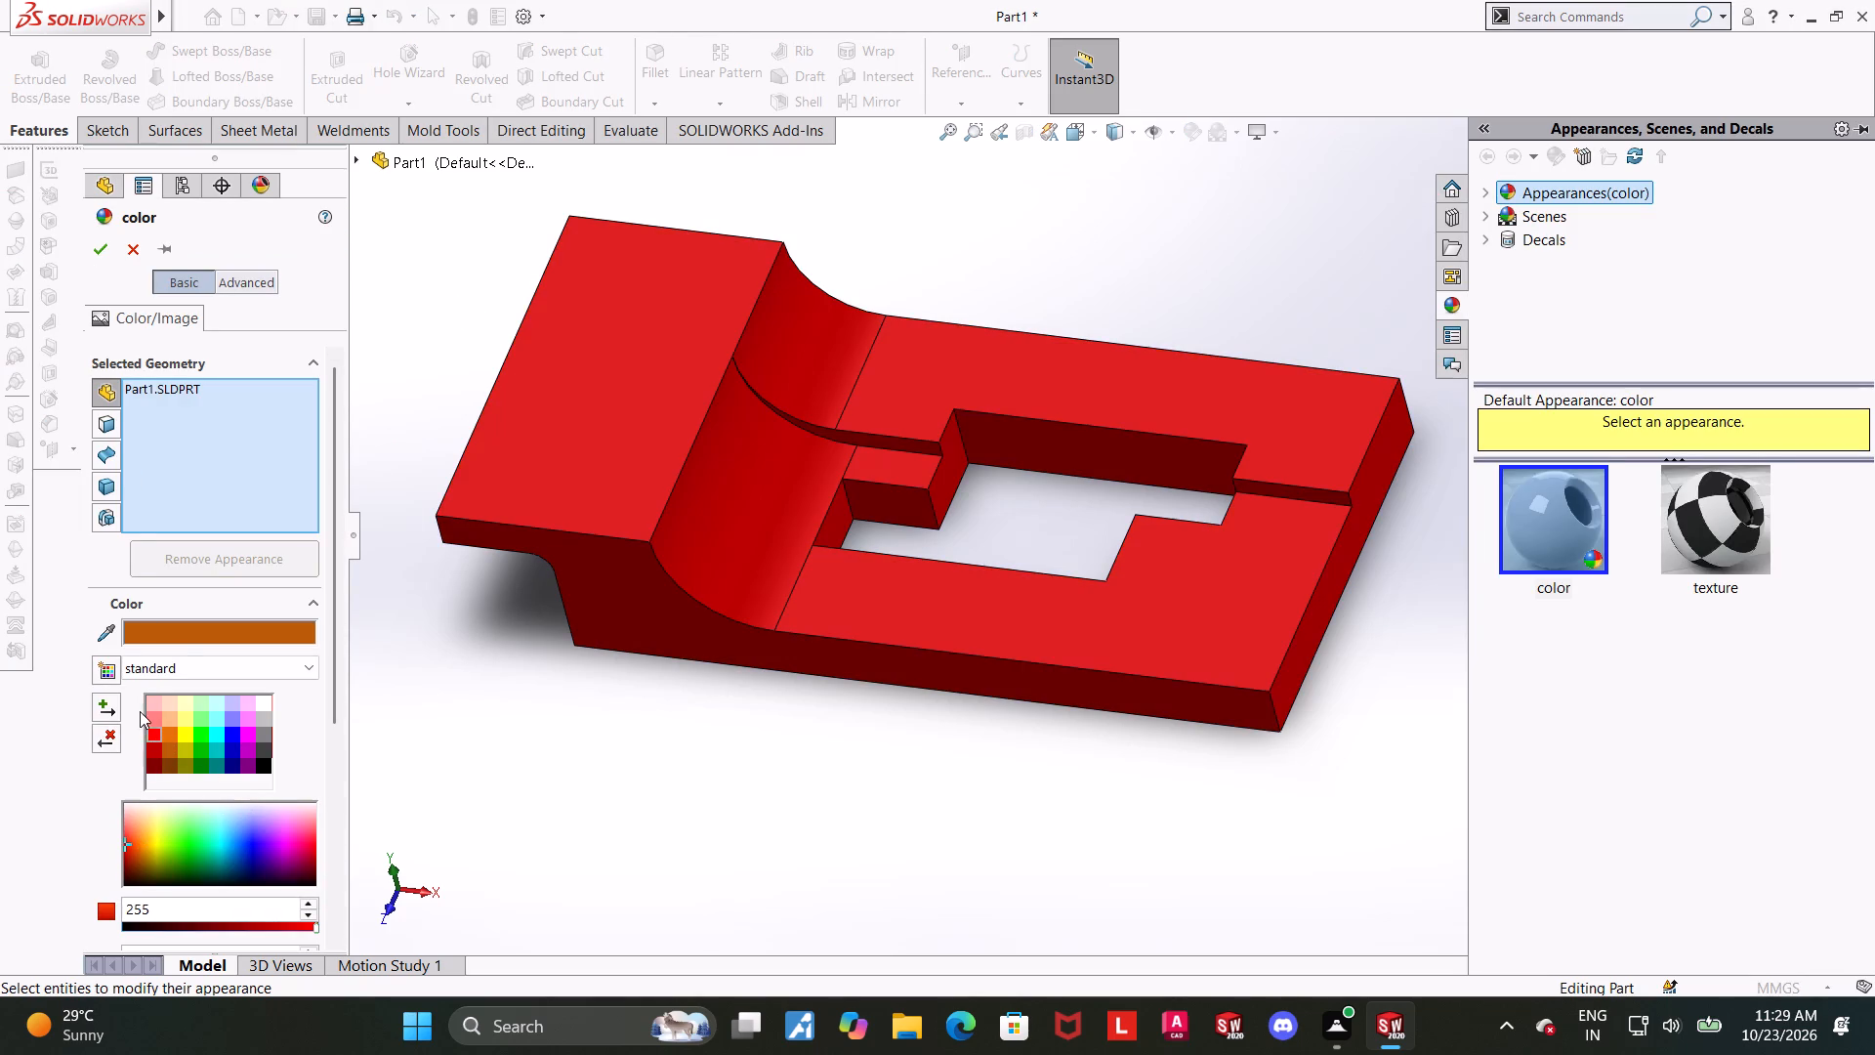
pyautogui.click(111, 244)
pyautogui.click(666, 806)
# Examine the red part's stepped opening and its two step levels from several angles.
pyautogui.scroll(4, 812, 782)
pyautogui.moveTo(1088, 736); pyautogui.dragTo(1121, 643, button='middle')
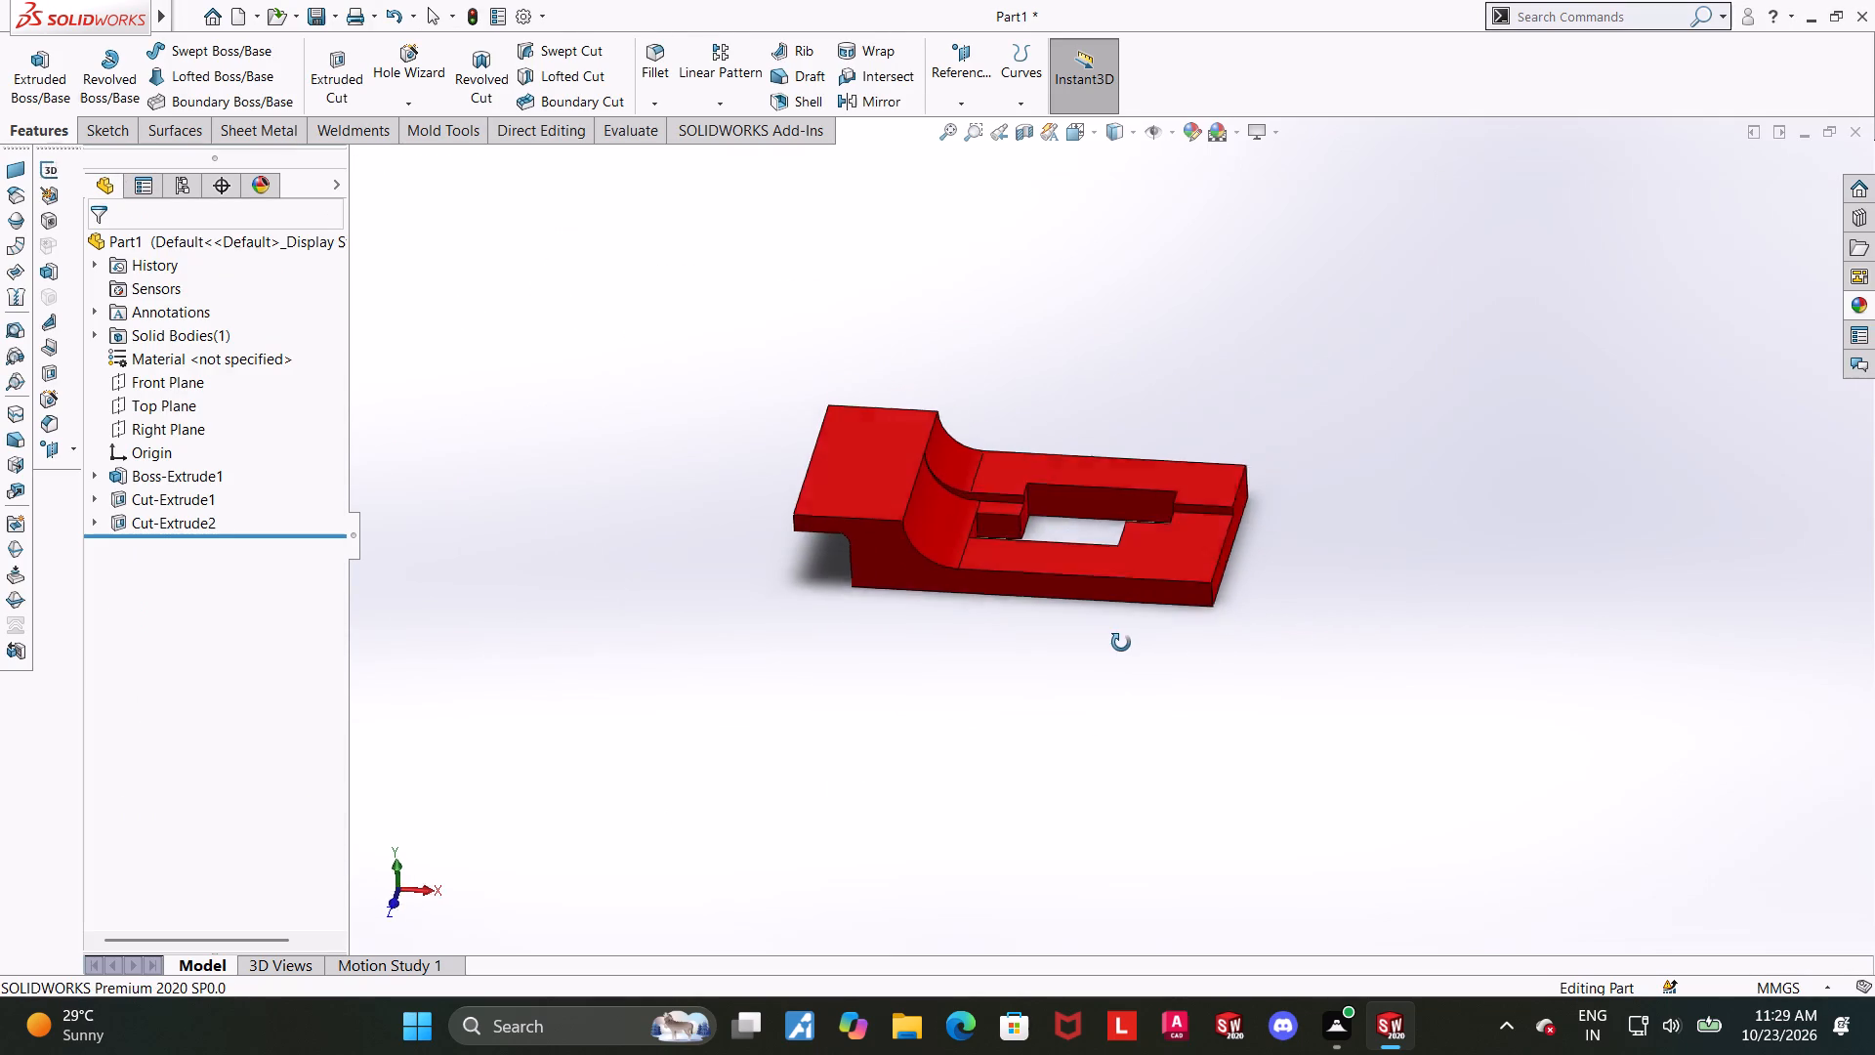
pyautogui.moveTo(1121, 643); pyautogui.dragTo(1097, 696, button='middle')
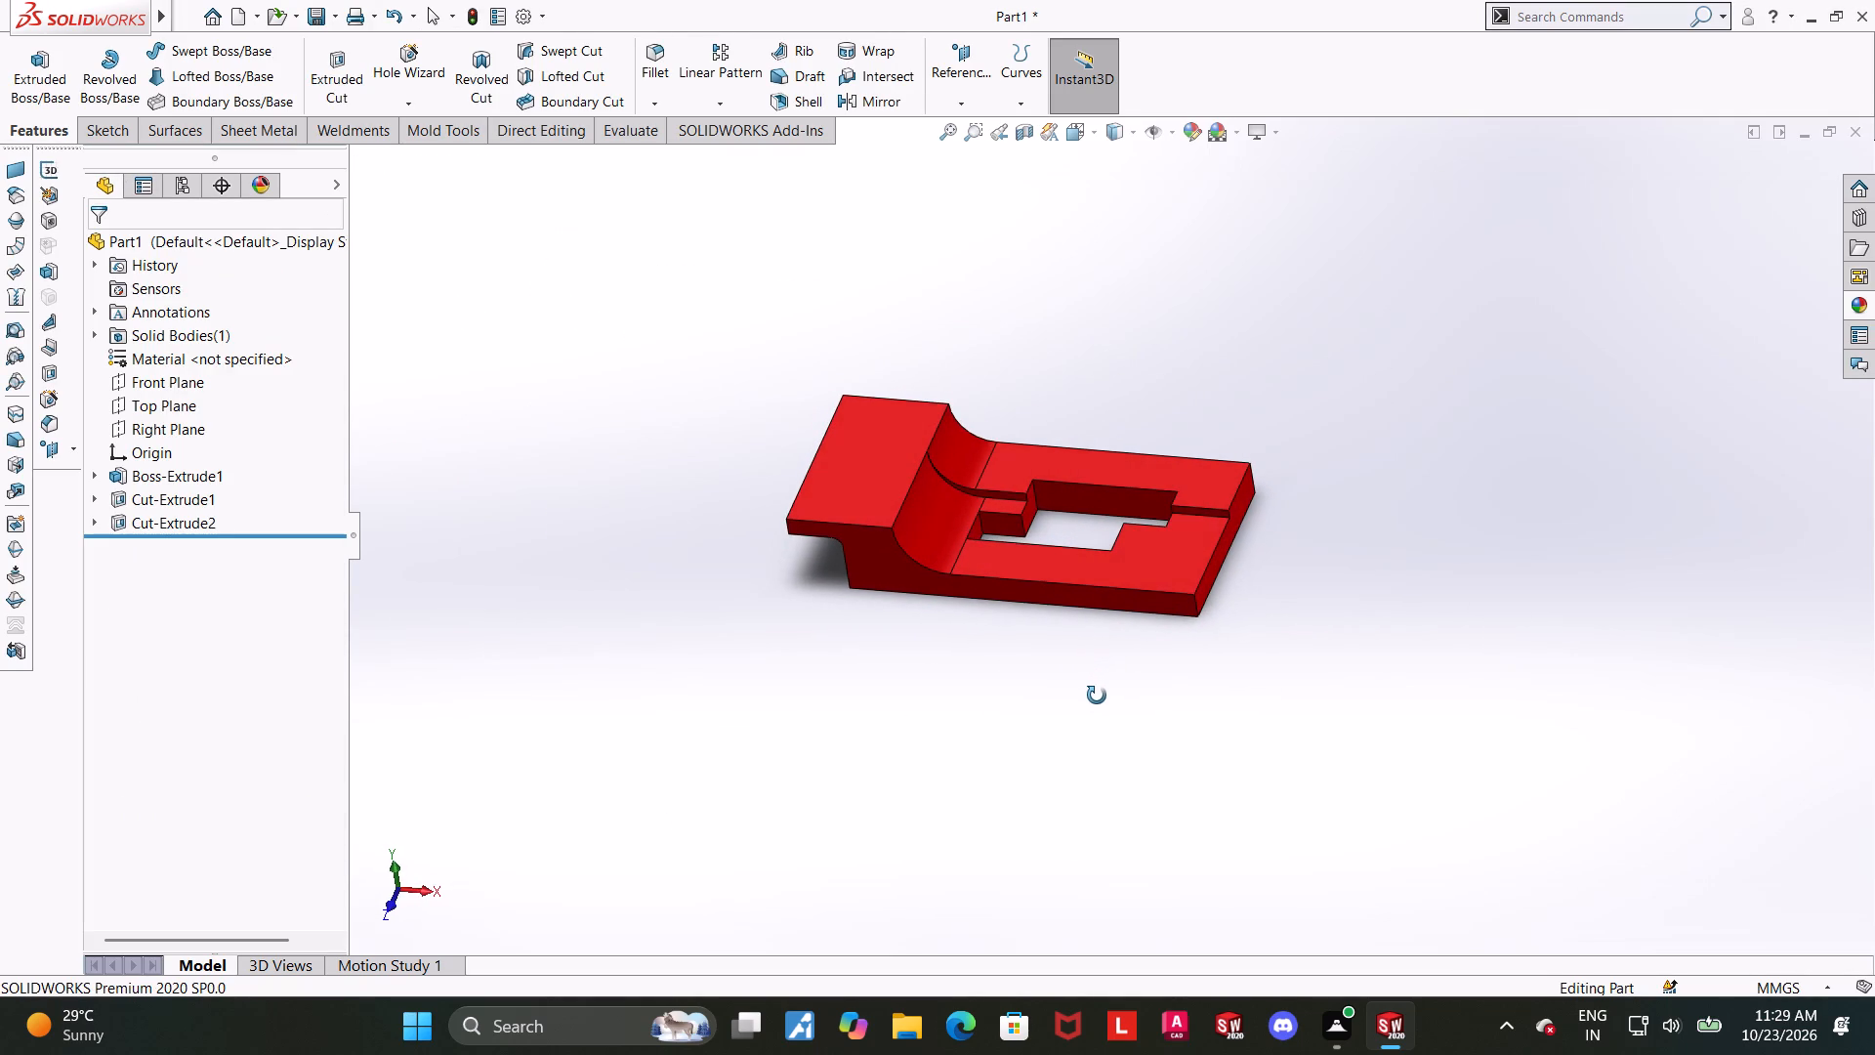
pyautogui.moveTo(1097, 696); pyautogui.dragTo(1103, 678, button='middle')
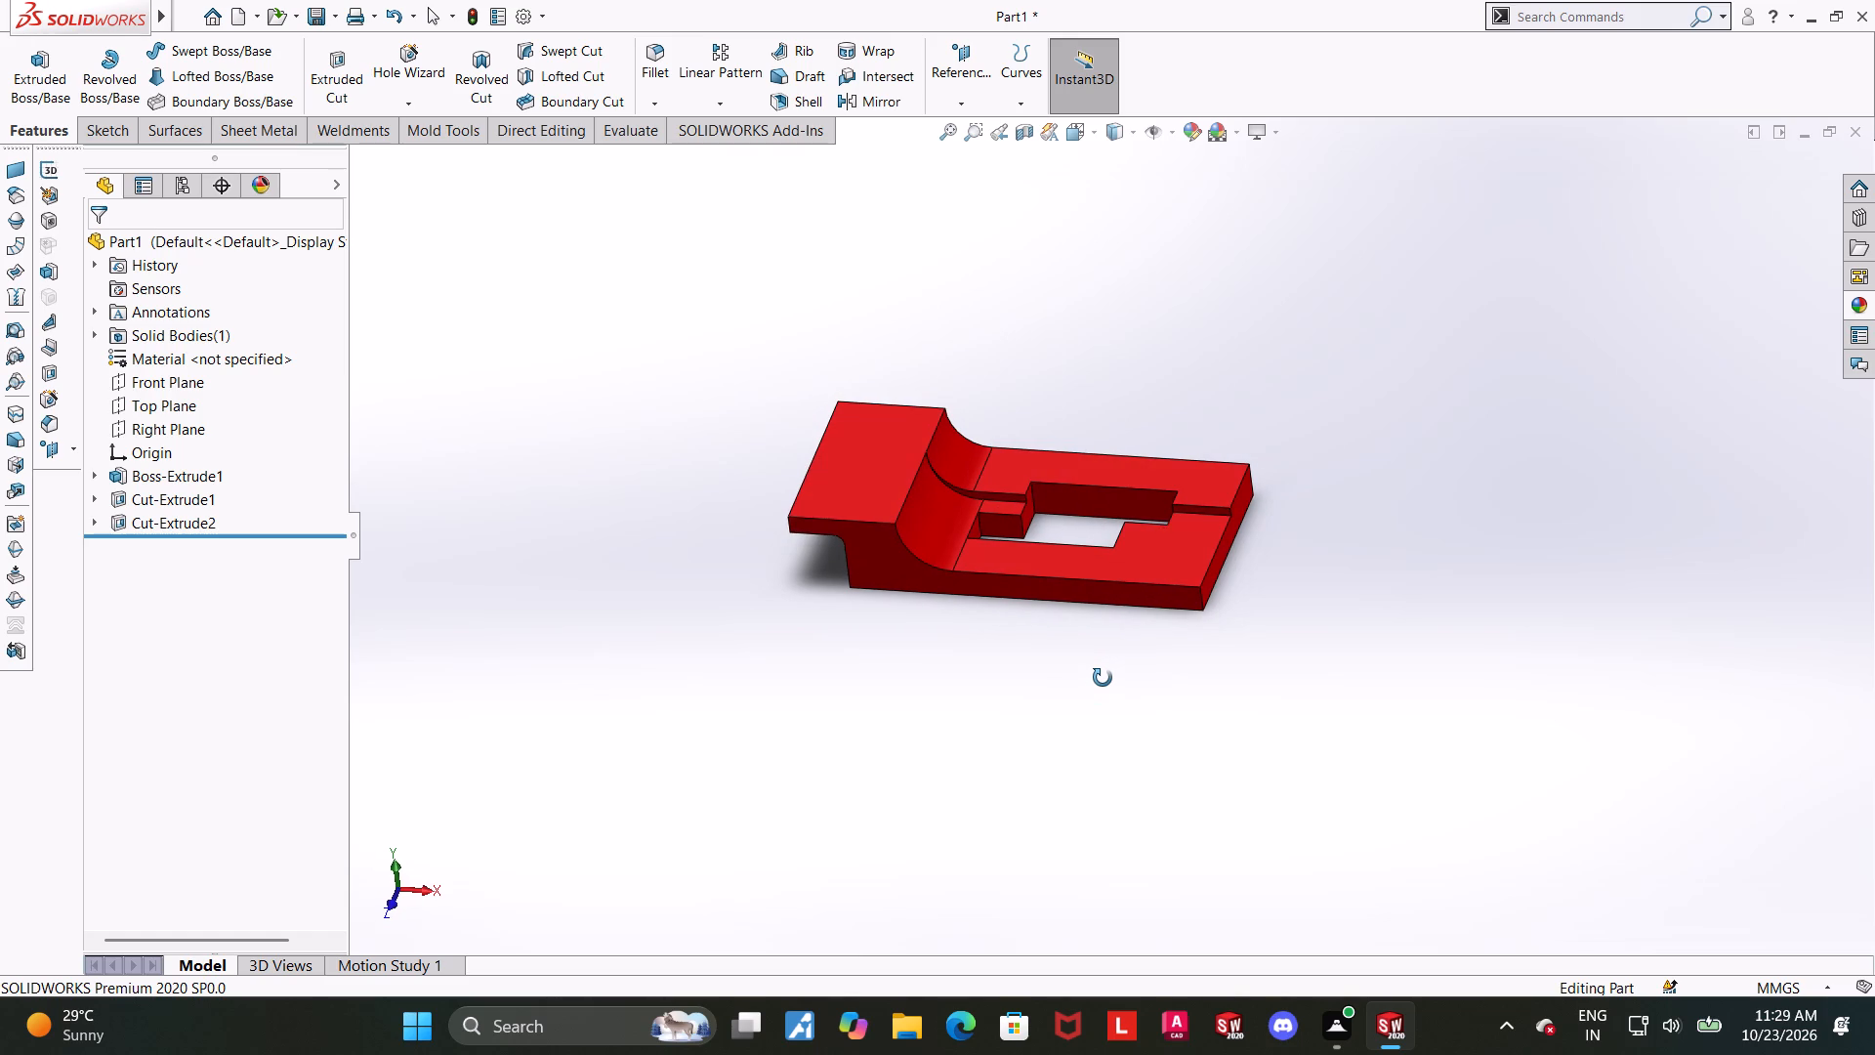
pyautogui.moveTo(1103, 678); pyautogui.dragTo(1109, 659, button='middle')
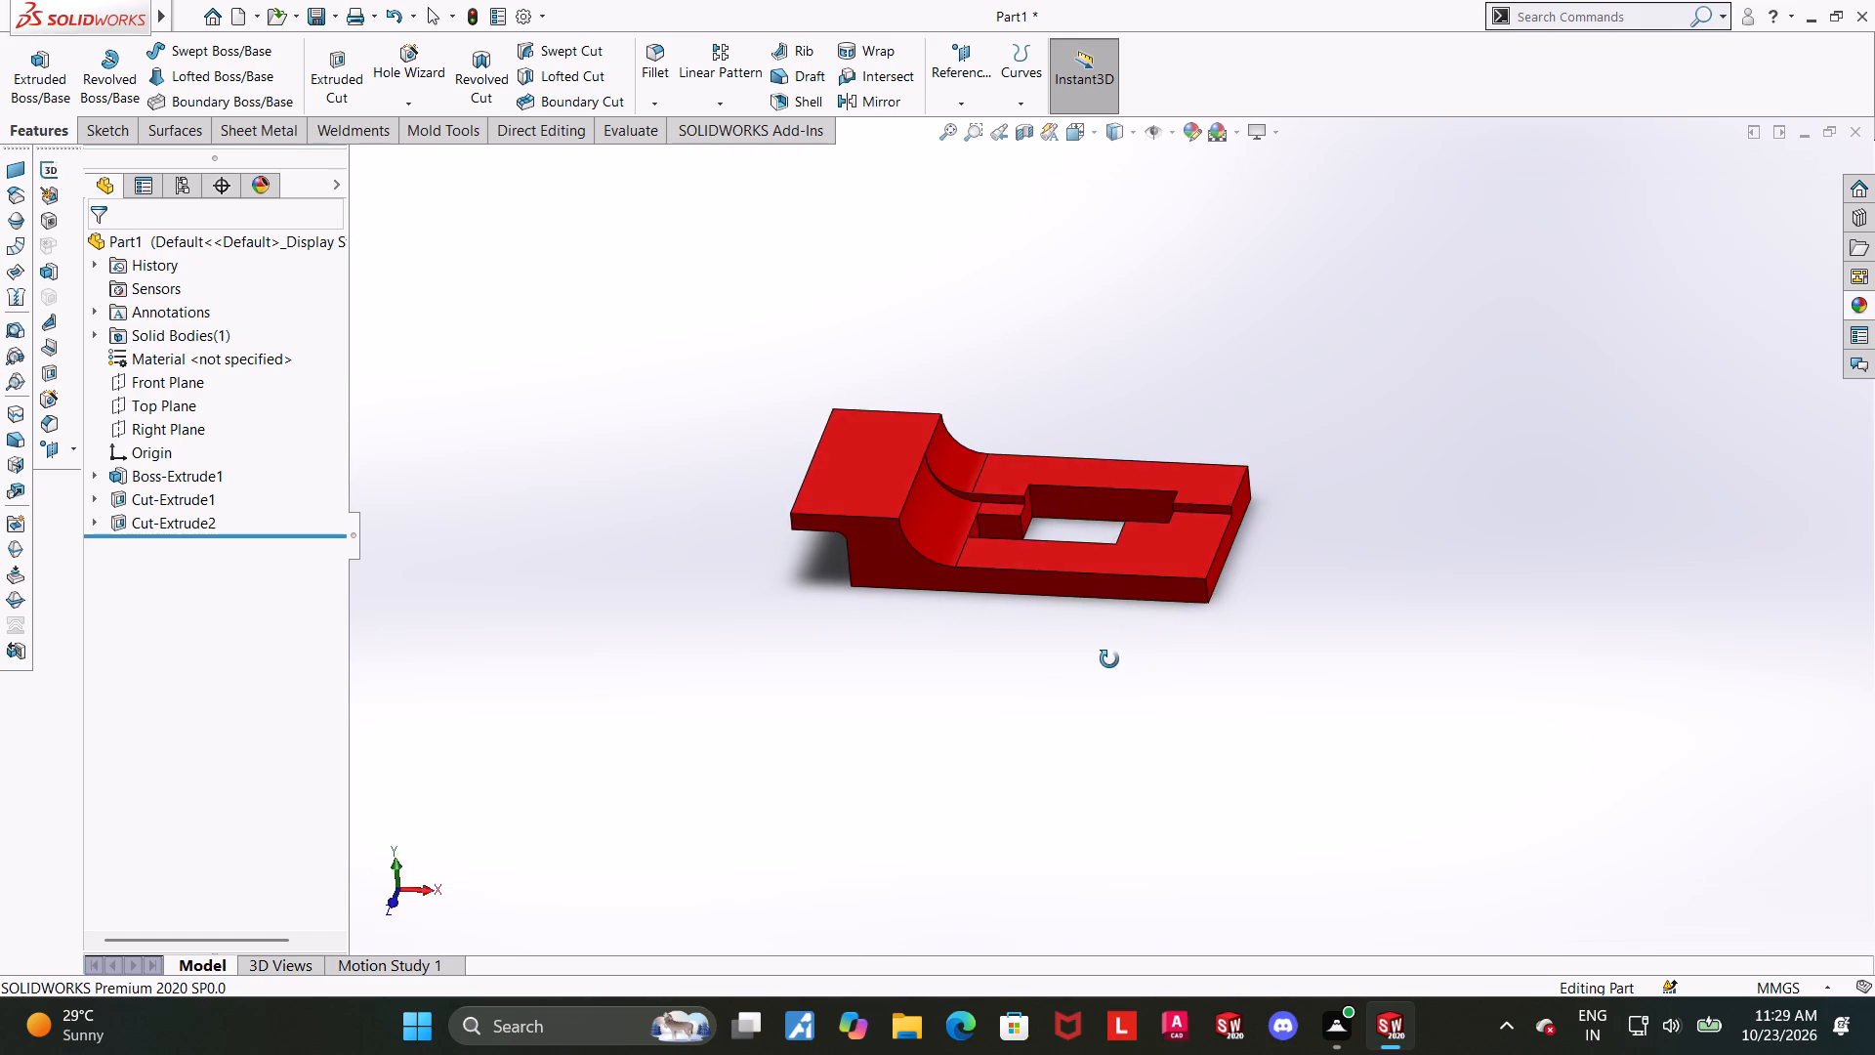
pyautogui.moveTo(1109, 659); pyautogui.dragTo(1056, 672, button='middle')
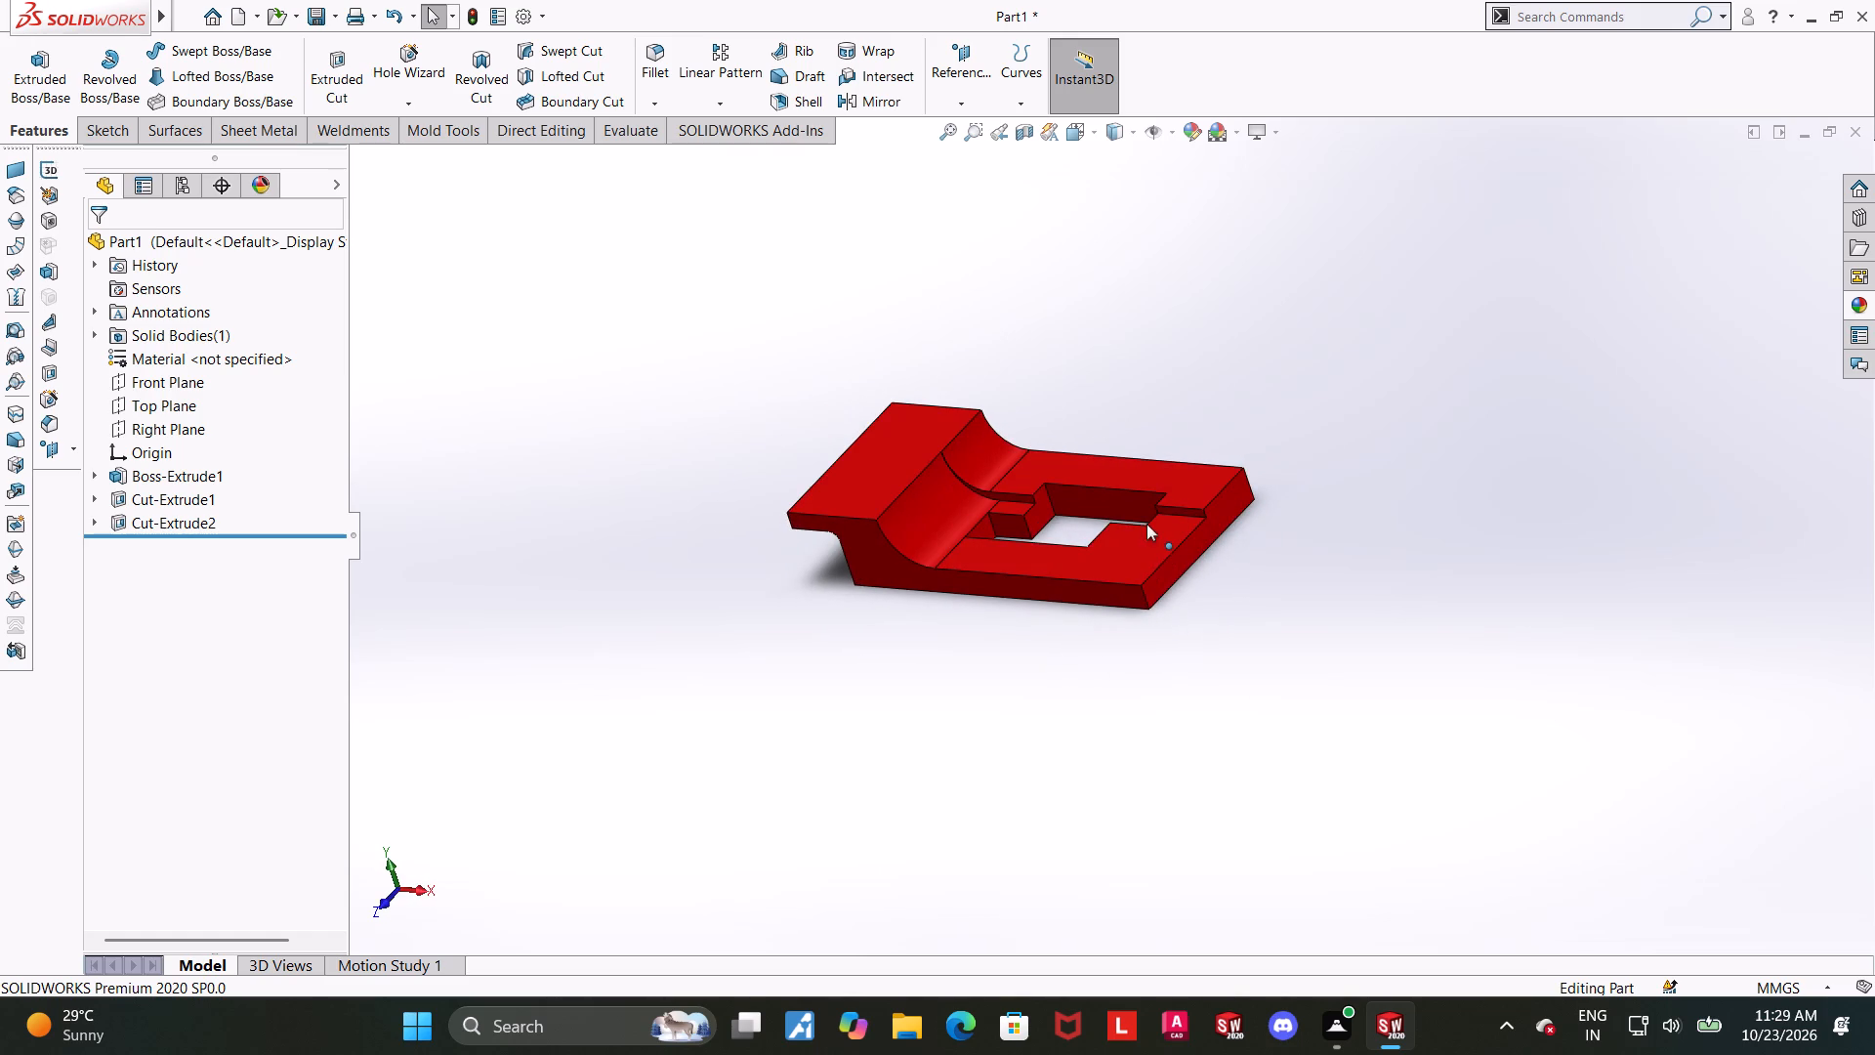
pyautogui.scroll(-3, 1146, 524)
pyautogui.scroll(-2, 1217, 594)
pyautogui.scroll(-3, 1512, 328)
pyautogui.scroll(5, 1302, 359)
pyautogui.moveTo(1046, 579); pyautogui.dragTo(1060, 542, button='middle')
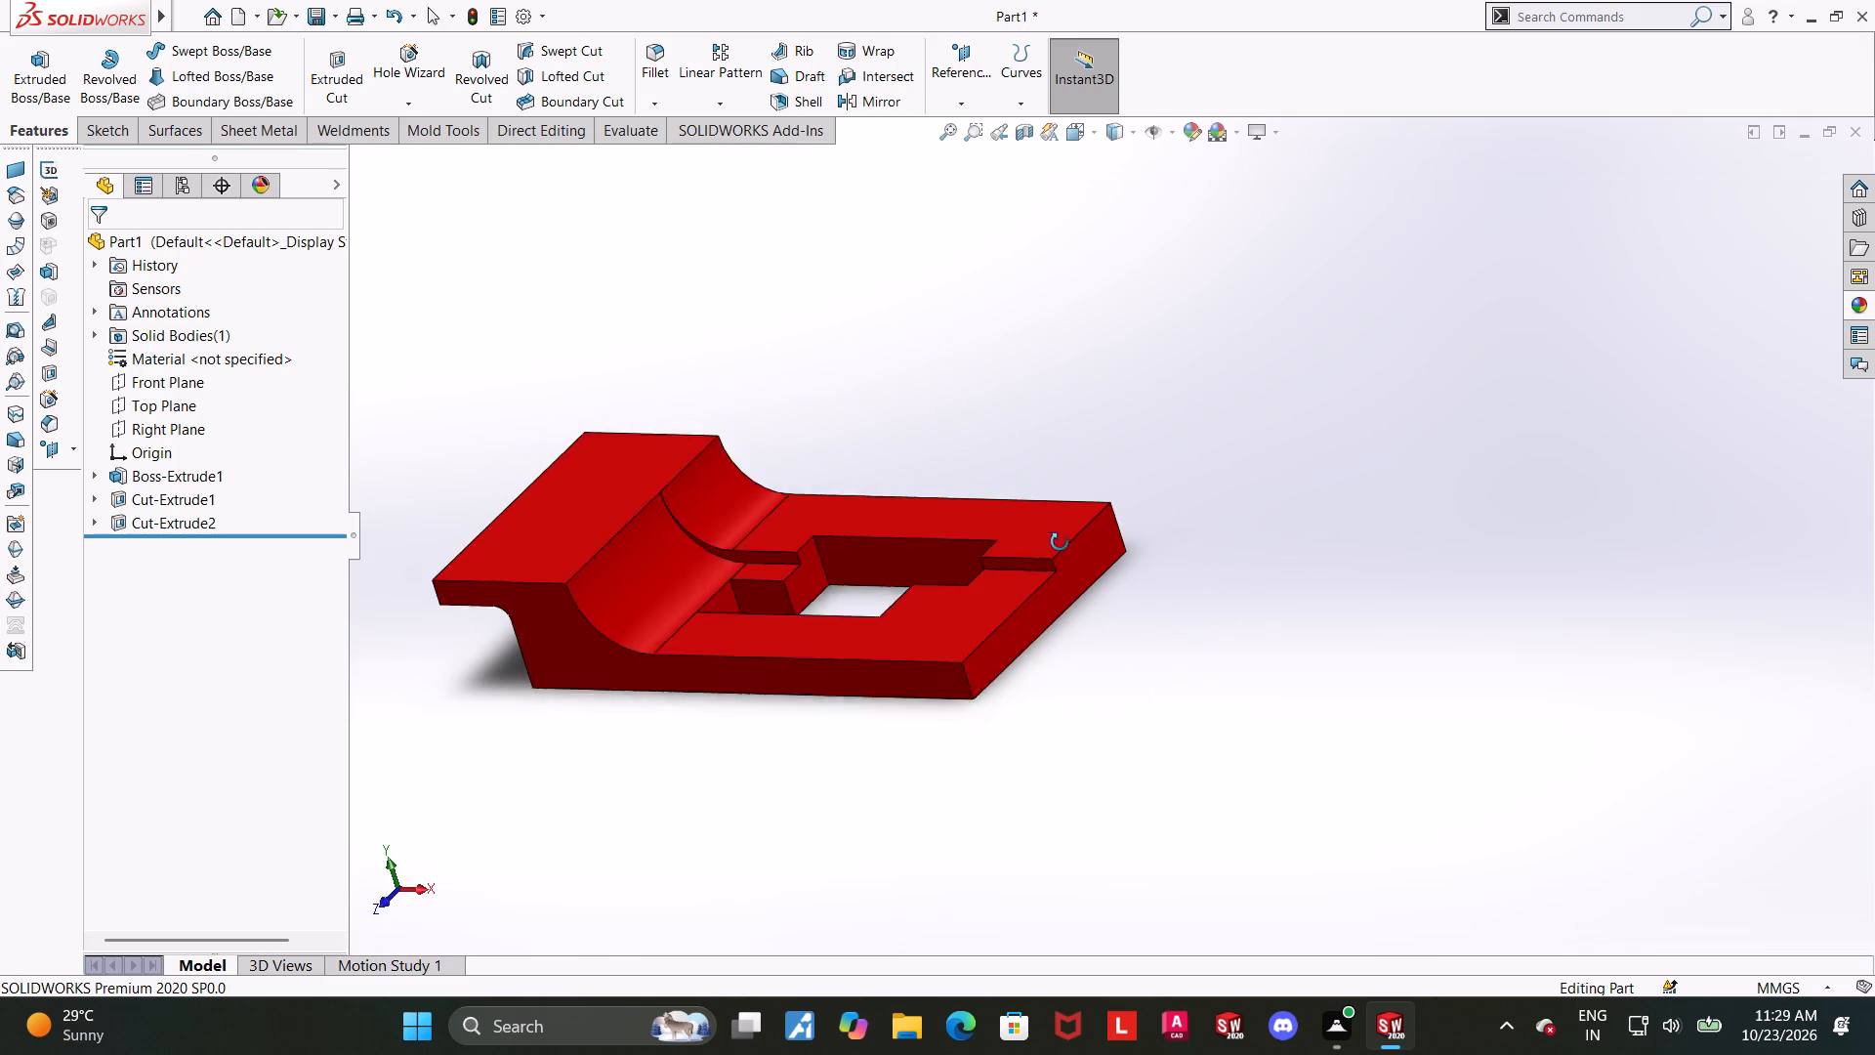
pyautogui.moveTo(1060, 542); pyautogui.dragTo(1069, 517, button='middle')
# Measure the distance between the short ledge wall at the part's far end and the long front side face.
pyautogui.click(644, 129)
pyautogui.click(184, 77)
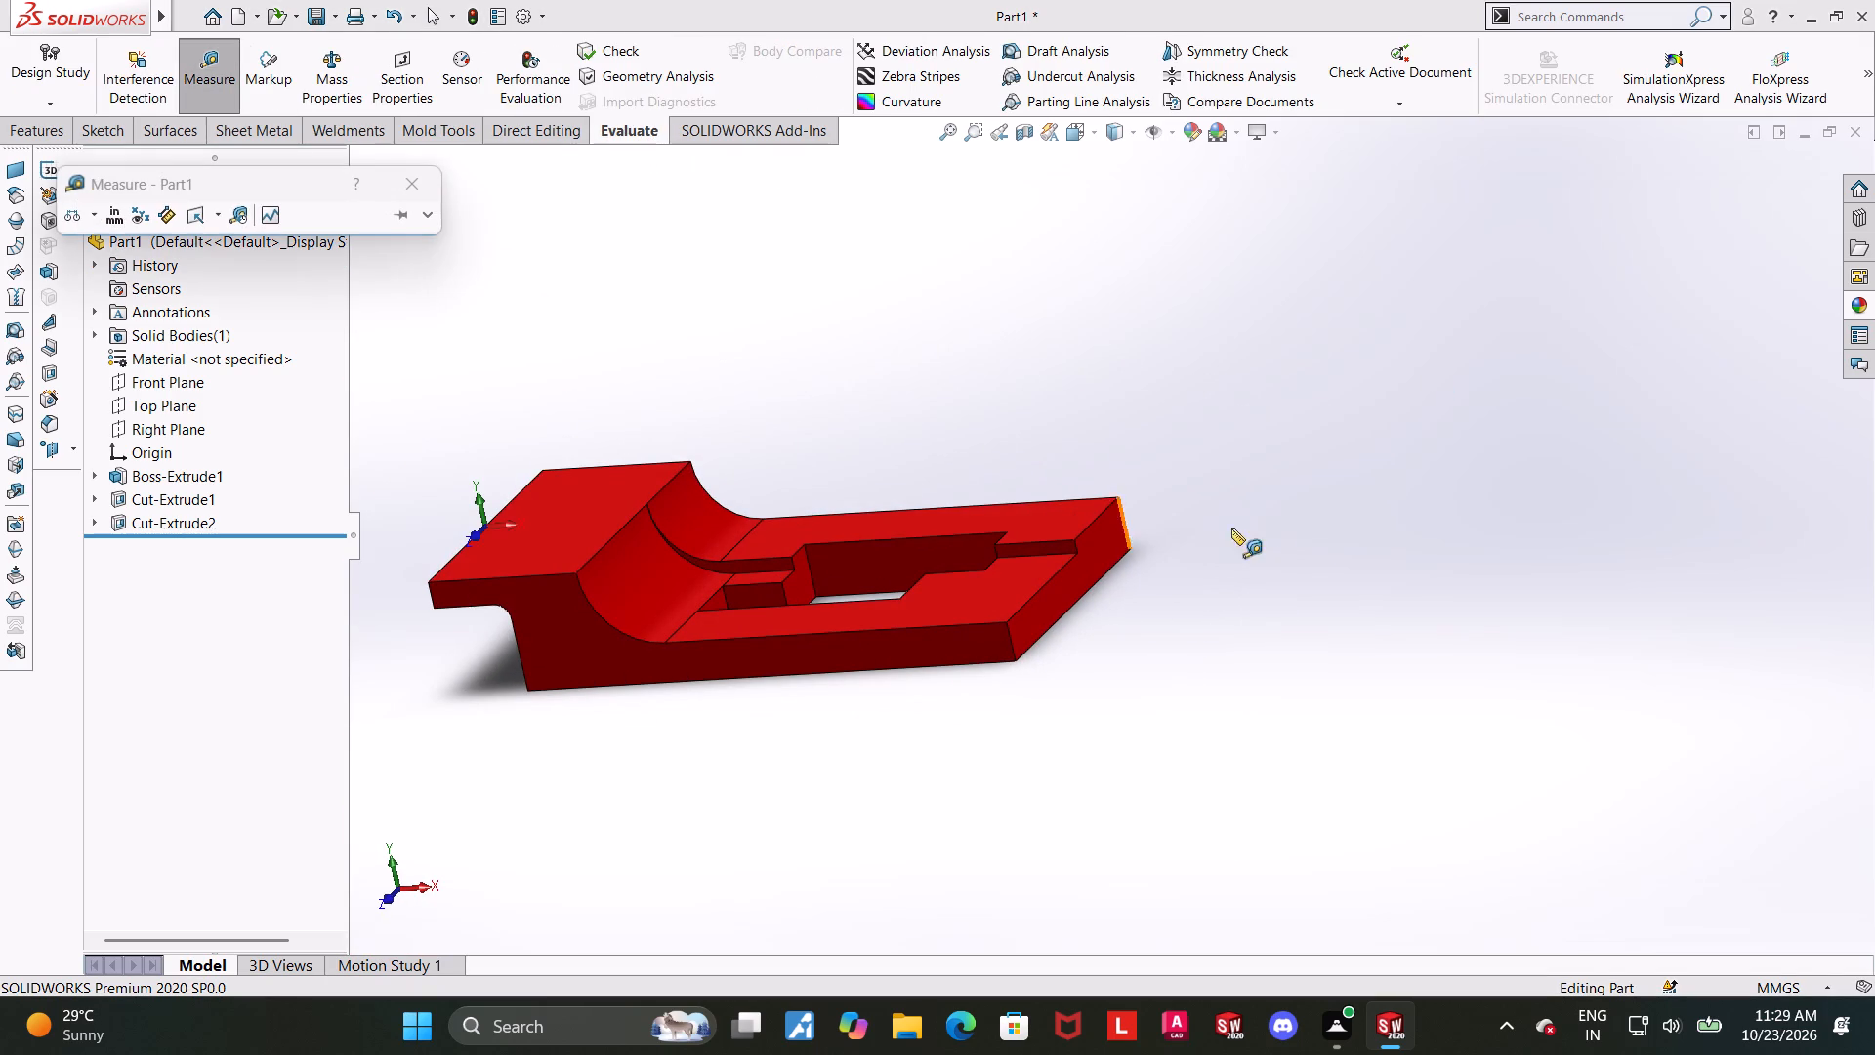
pyautogui.scroll(-4, 948, 565)
pyautogui.click(1168, 520)
pyautogui.click(1010, 721)
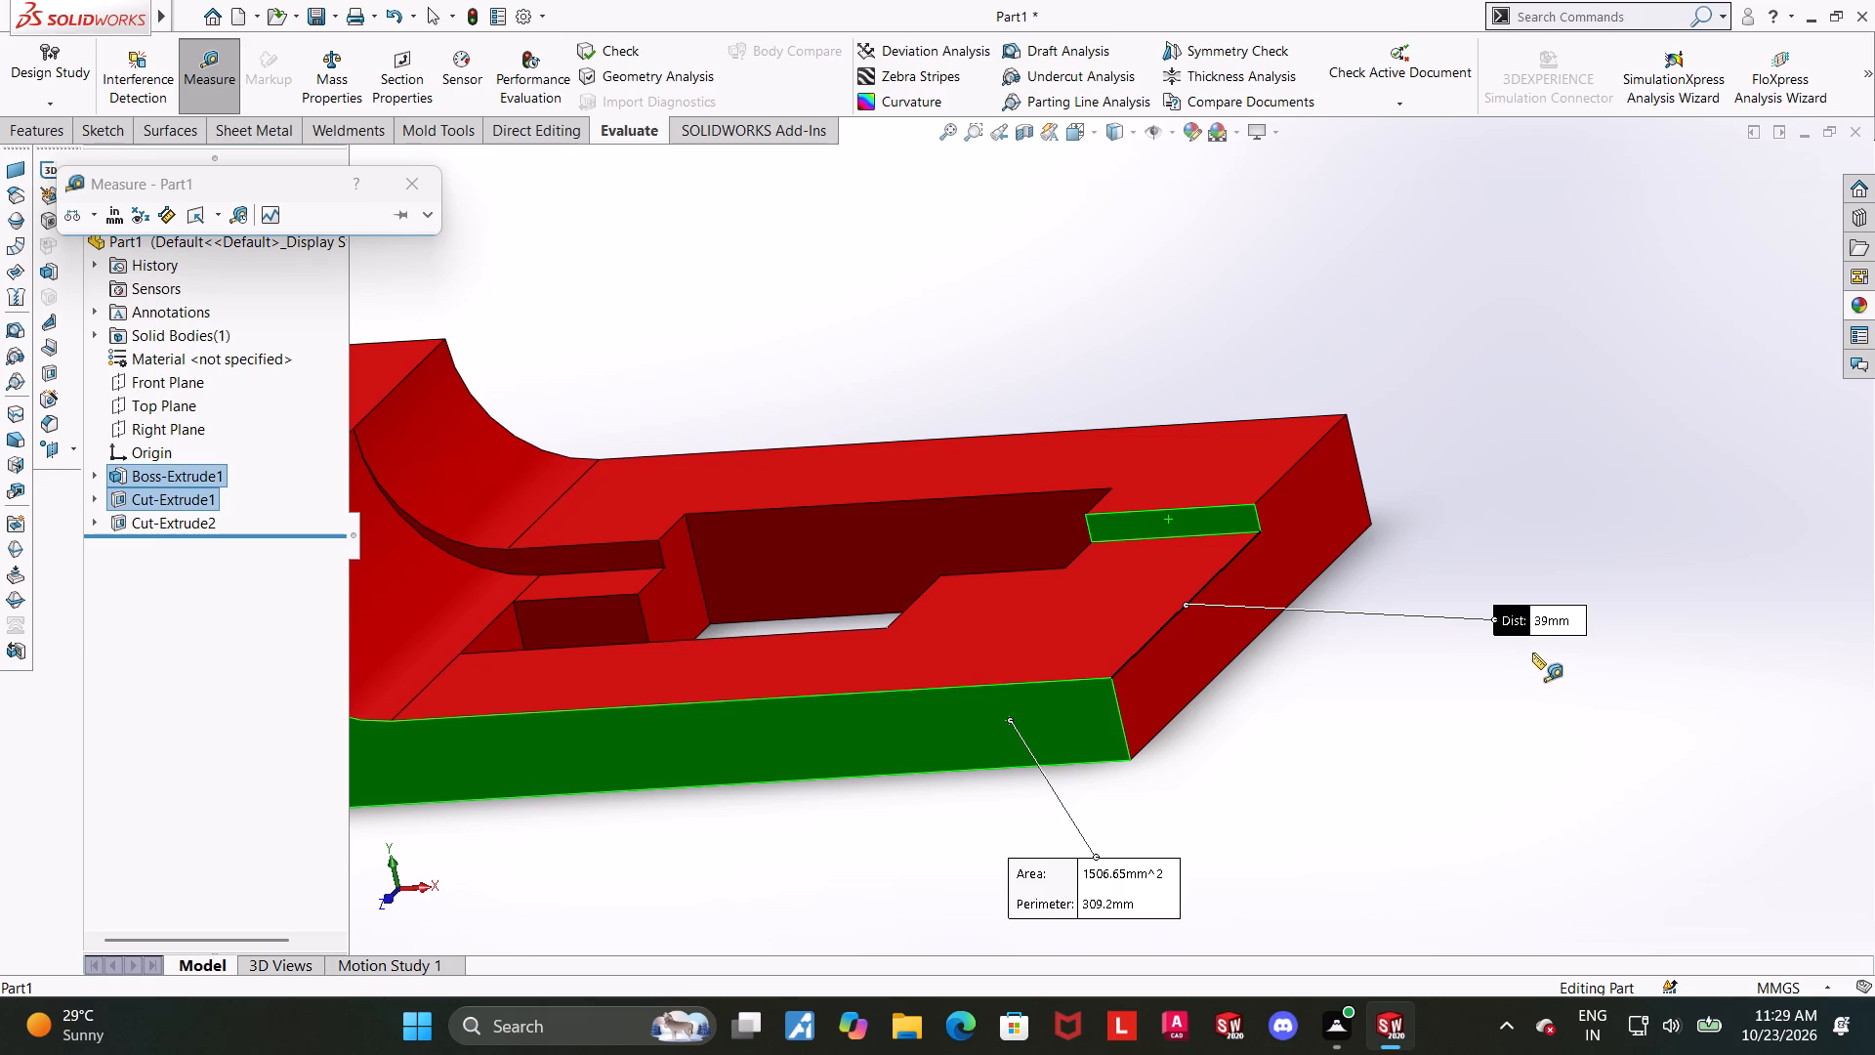
pyautogui.press('Escape')
# Measure the distance between the opening's left-hand step wall and its long back wall.
pyautogui.scroll(1, 766, 475)
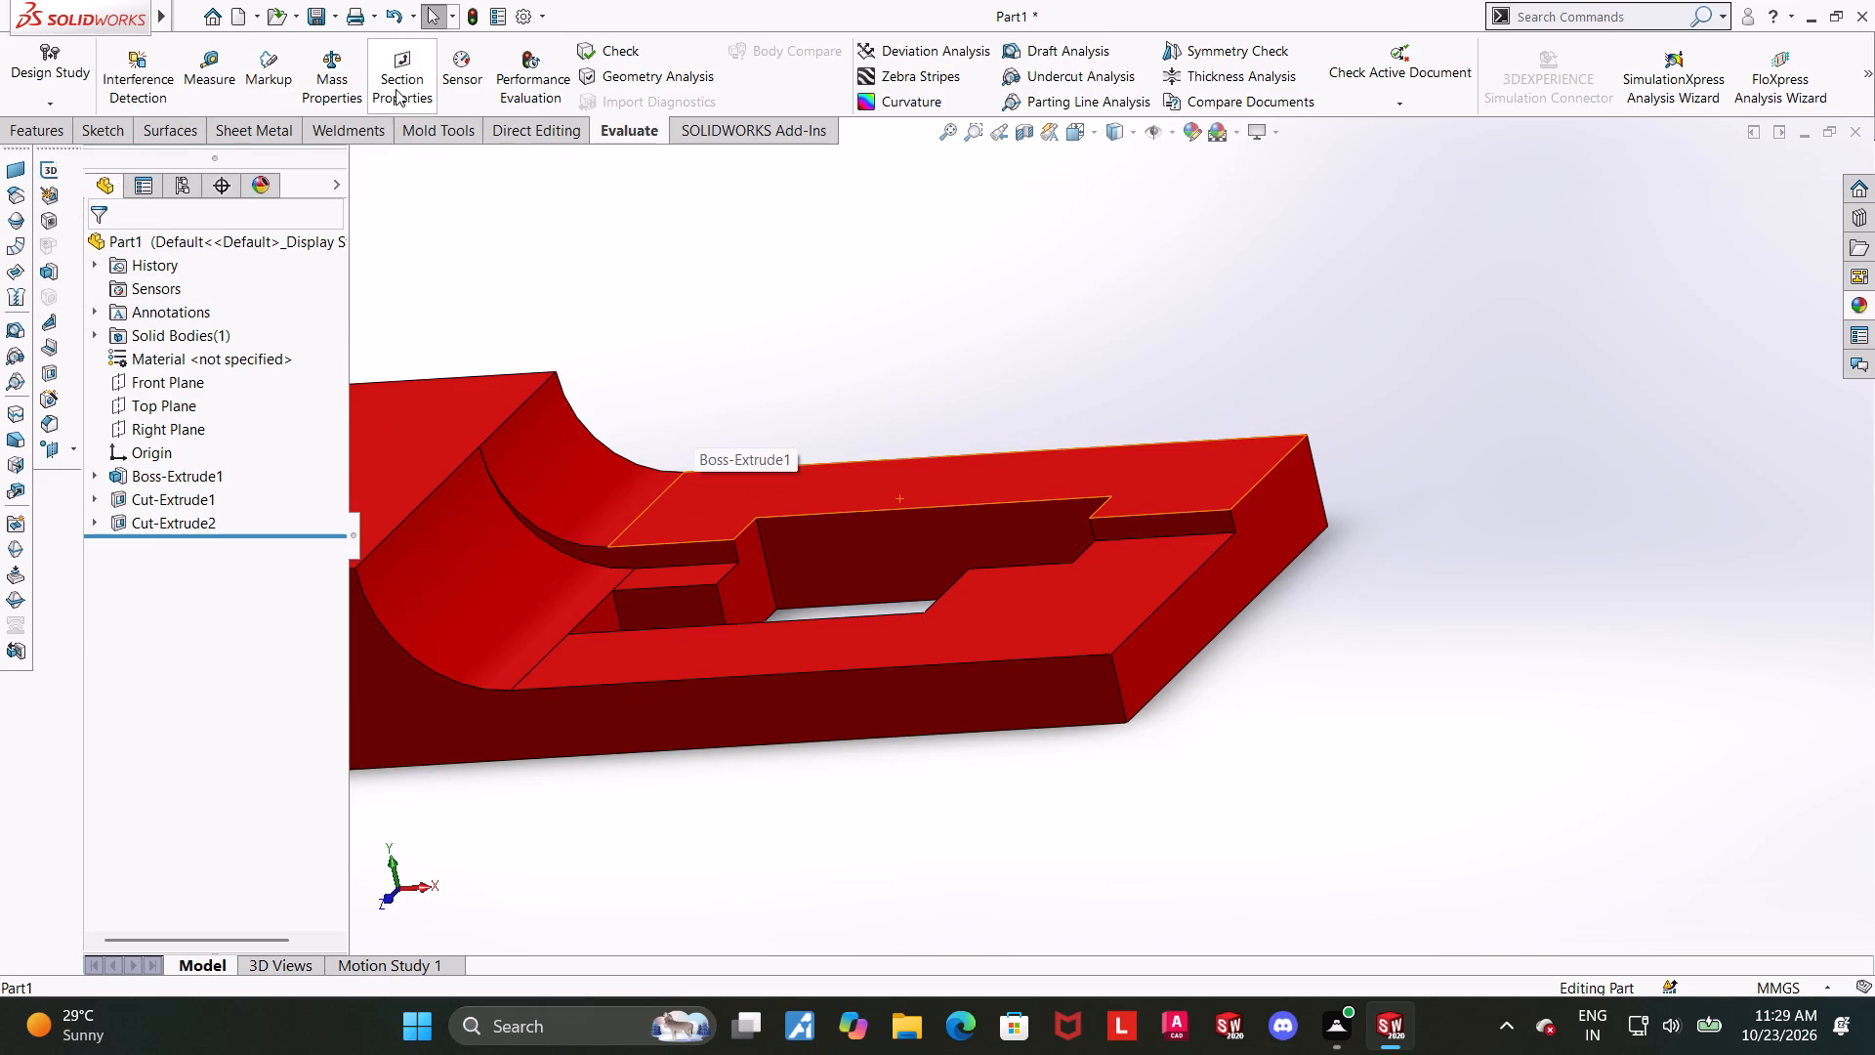
pyautogui.click(229, 62)
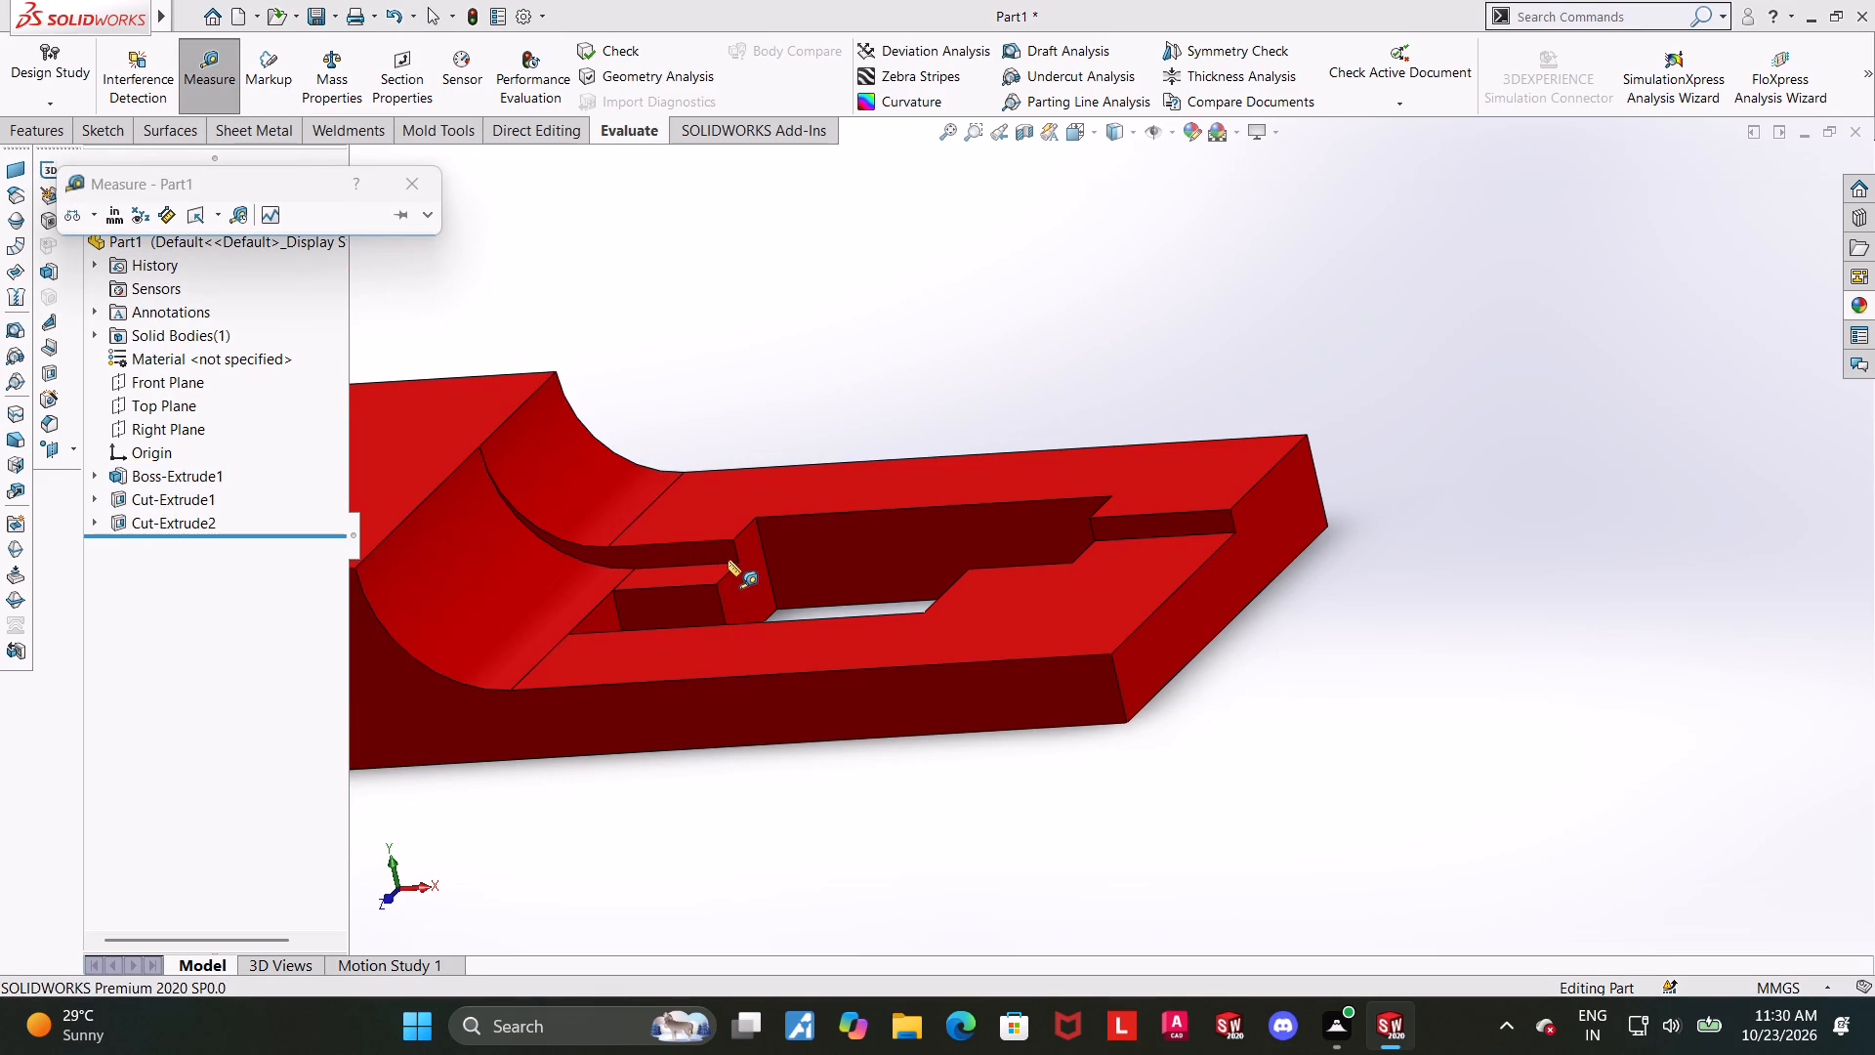
pyautogui.moveTo(761, 563); pyautogui.dragTo(793, 633, button='middle')
pyautogui.click(671, 599)
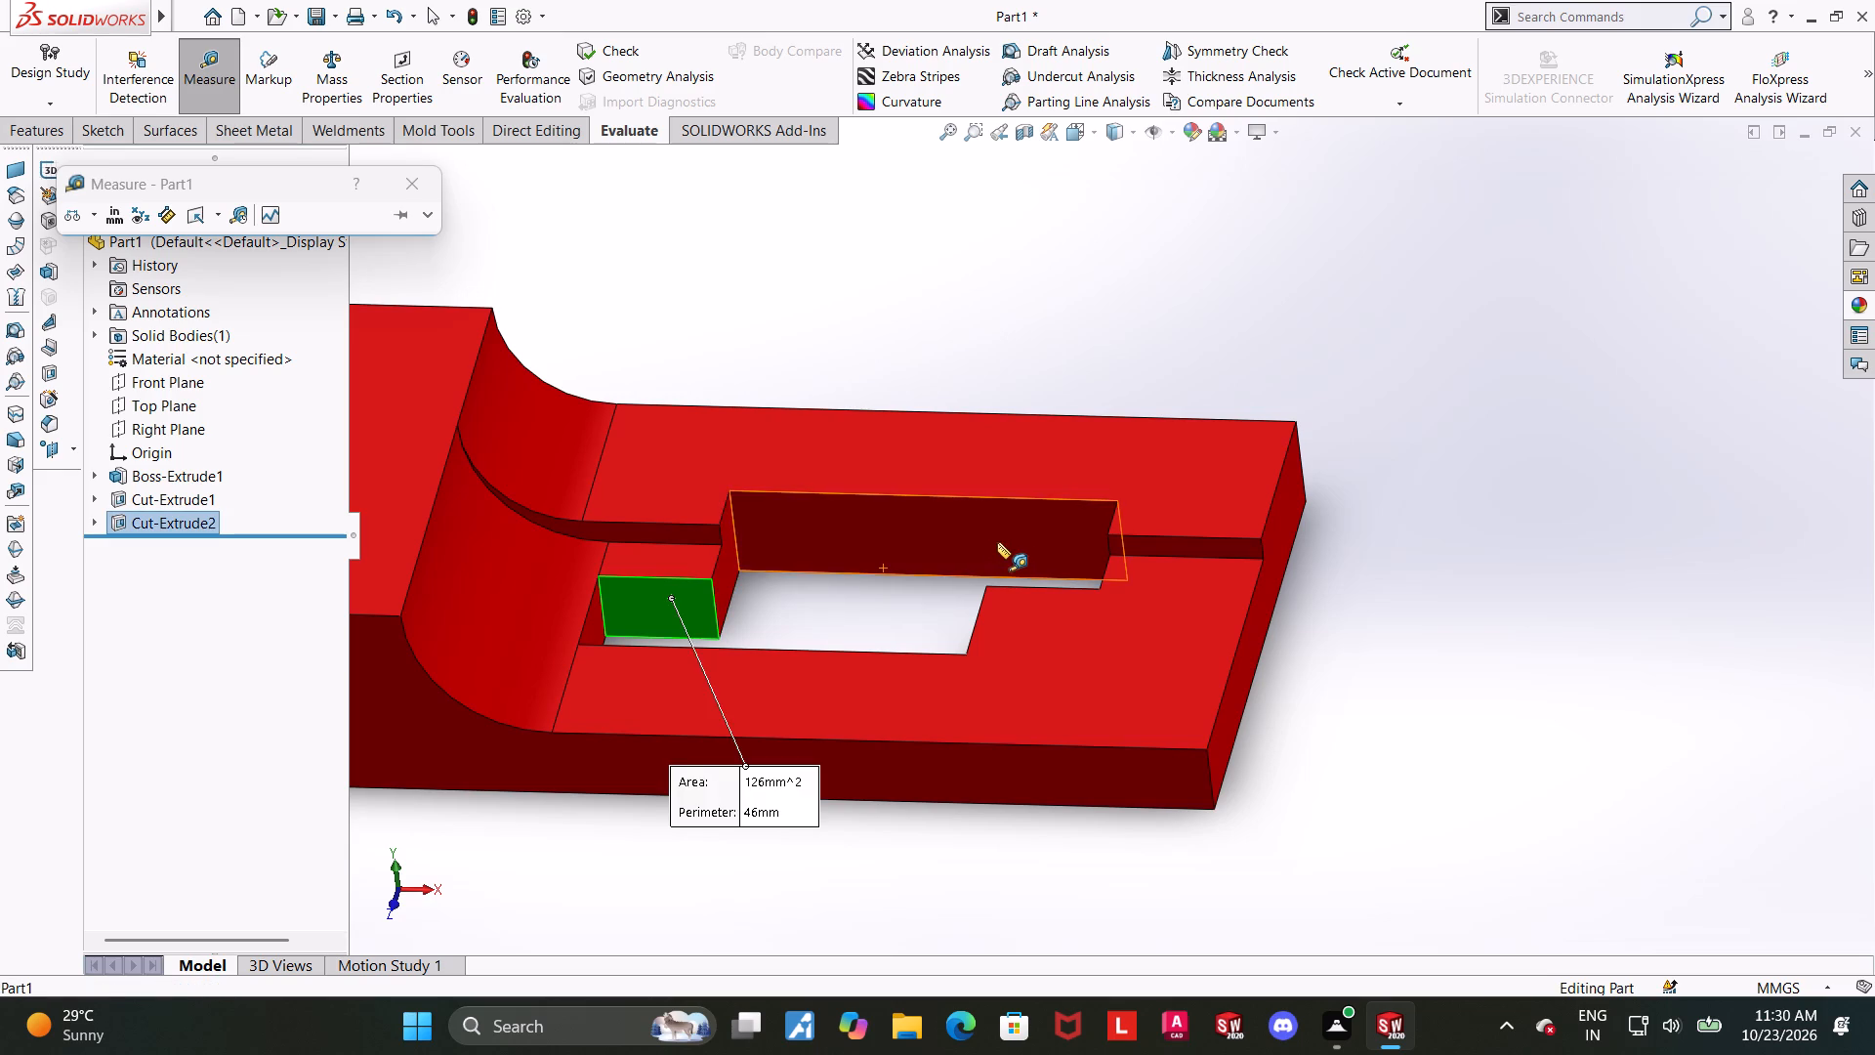
pyautogui.click(1005, 528)
pyautogui.press('Escape')
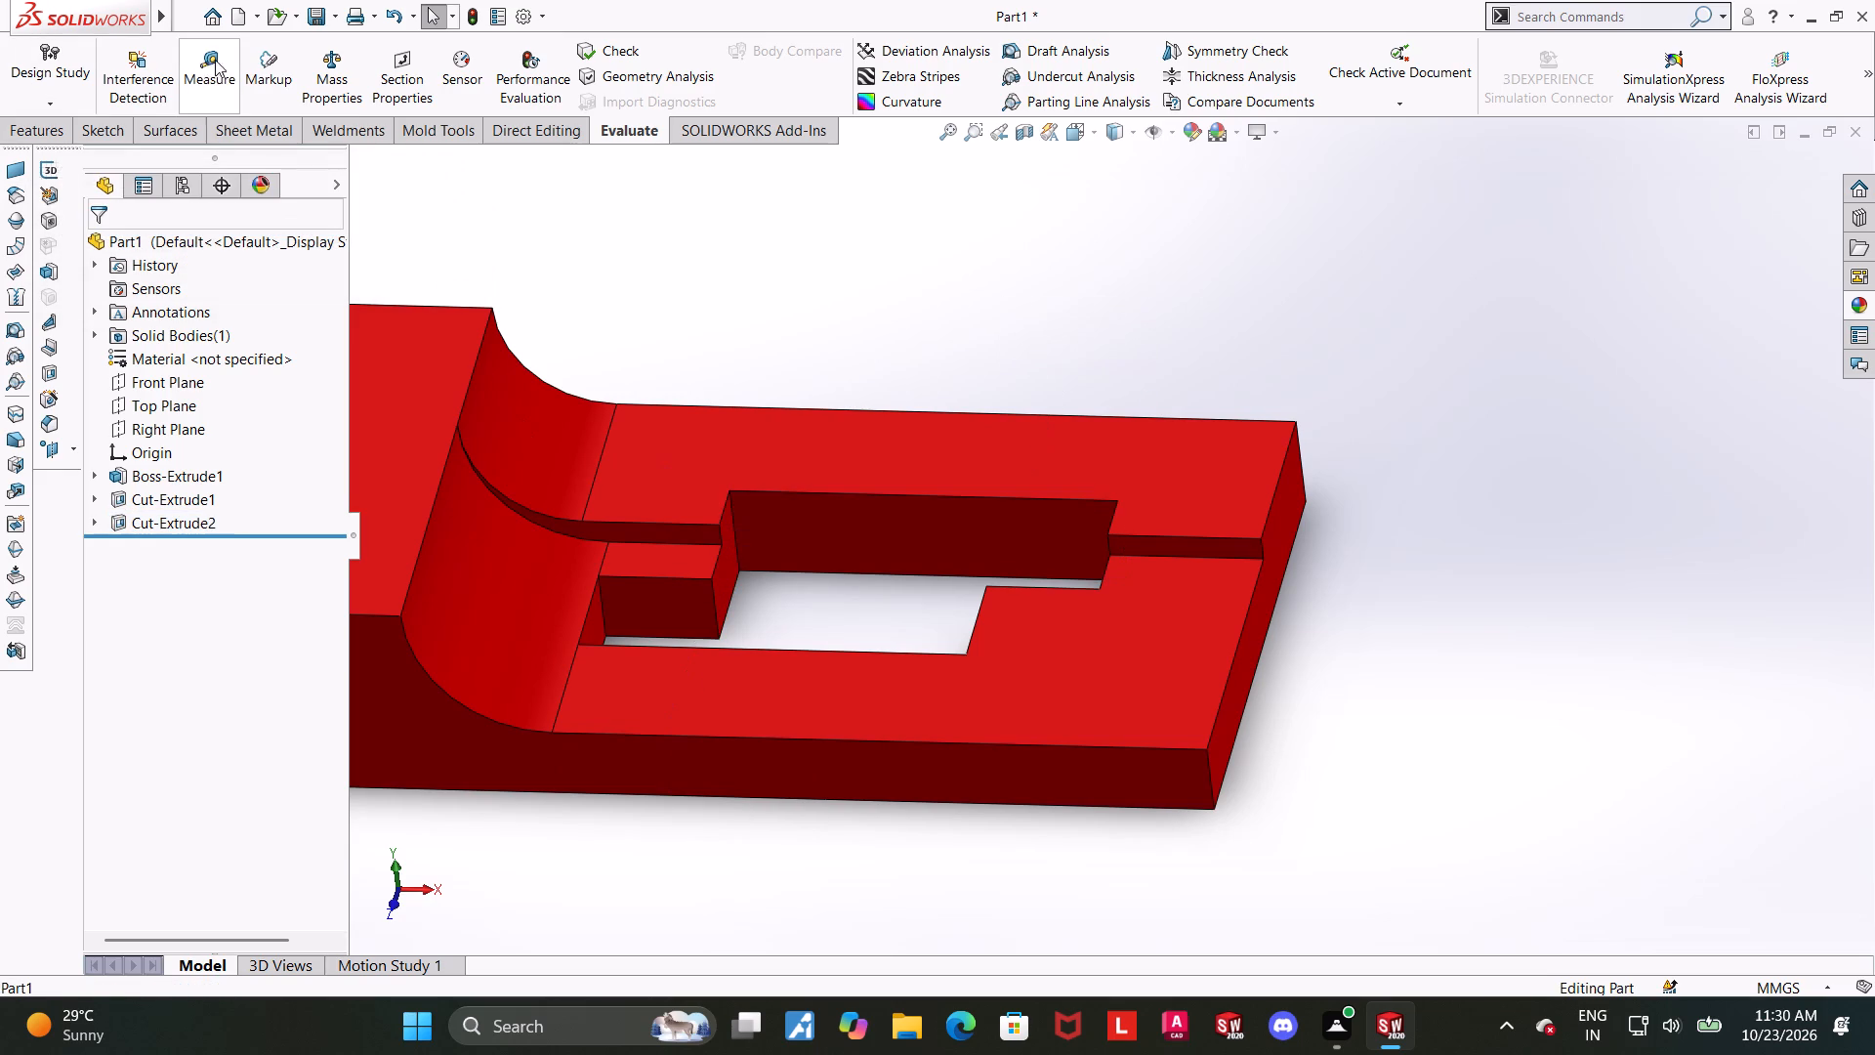
# Measure the distance between the opening's long back wall and the facing wall of its right-hand step.
pyautogui.click(214, 60)
pyautogui.moveTo(1046, 551); pyautogui.dragTo(1043, 658, button='middle')
pyautogui.click(1071, 500)
pyautogui.moveTo(1070, 523); pyautogui.dragTo(1030, 788, button='middle')
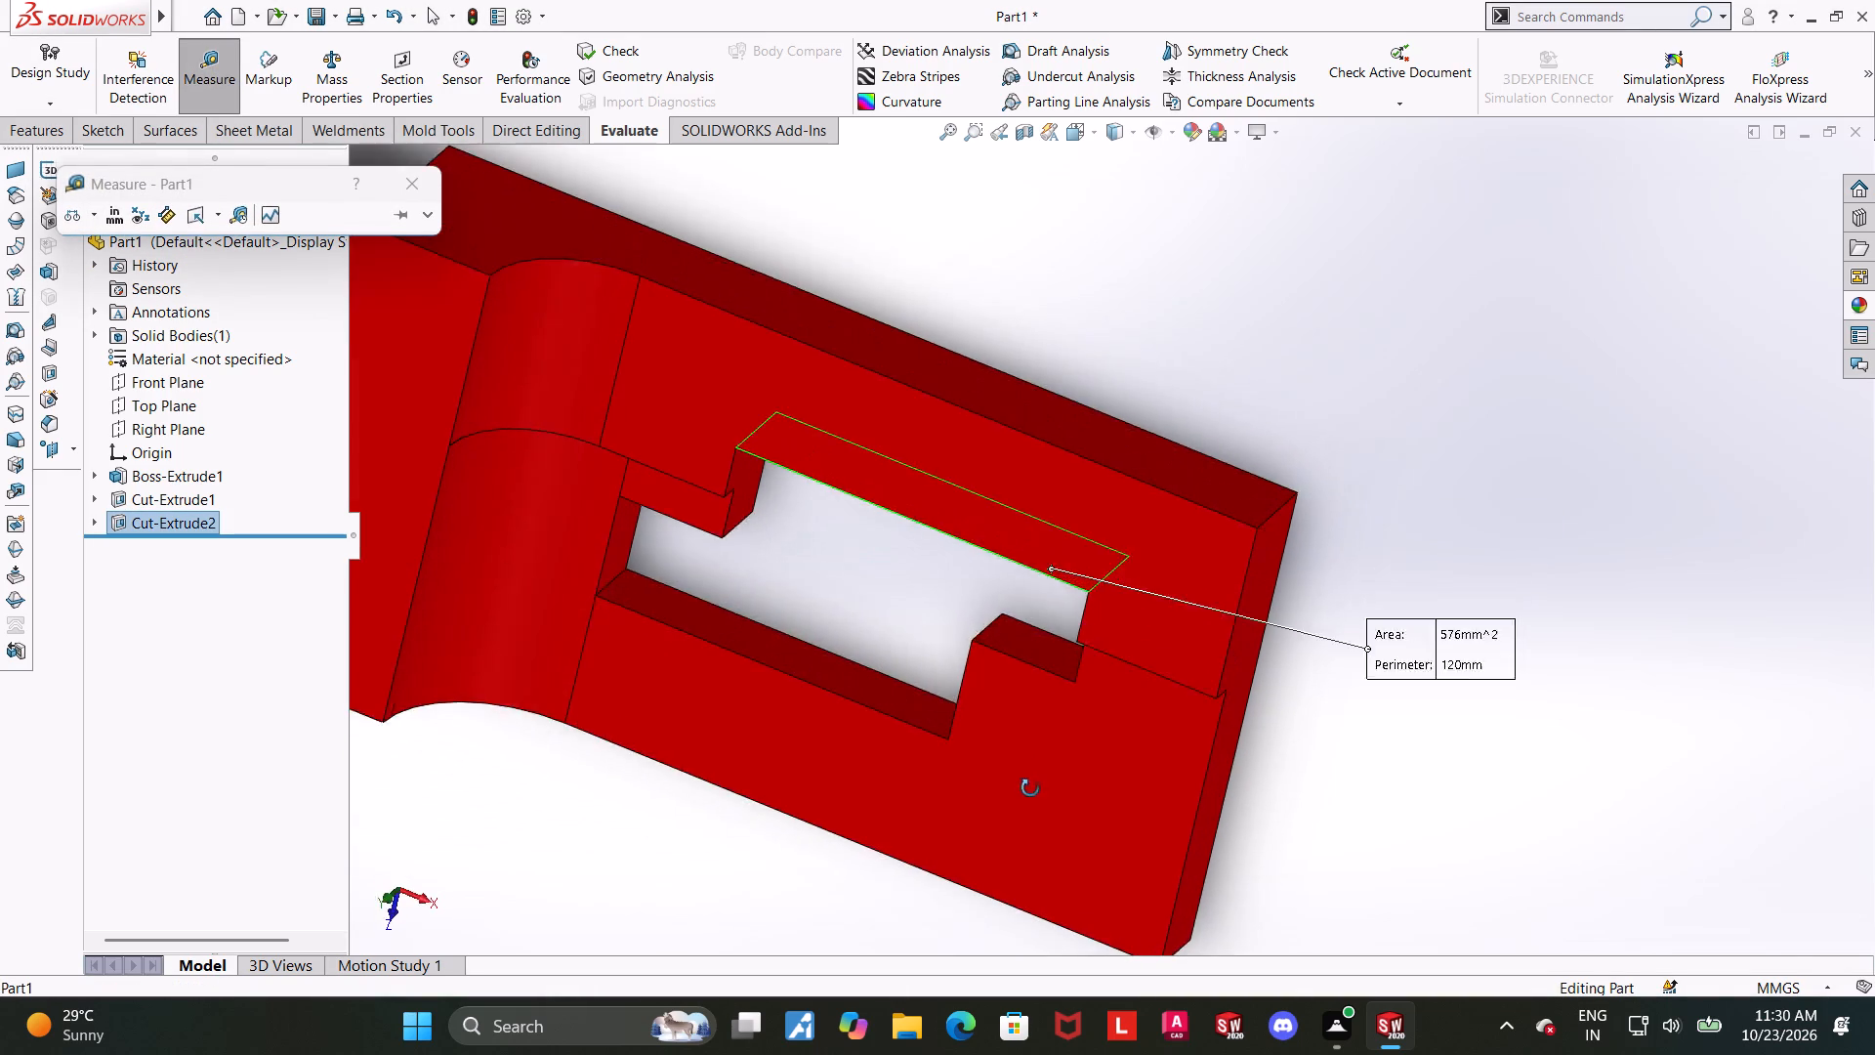
pyautogui.moveTo(1030, 788); pyautogui.dragTo(1028, 756, button='middle')
pyautogui.click(1037, 633)
pyautogui.press('Escape')
# Measure the distance between the opening's left-hand step wall and its long front wall.
pyautogui.moveTo(1065, 718); pyautogui.dragTo(1128, 436, button='middle')
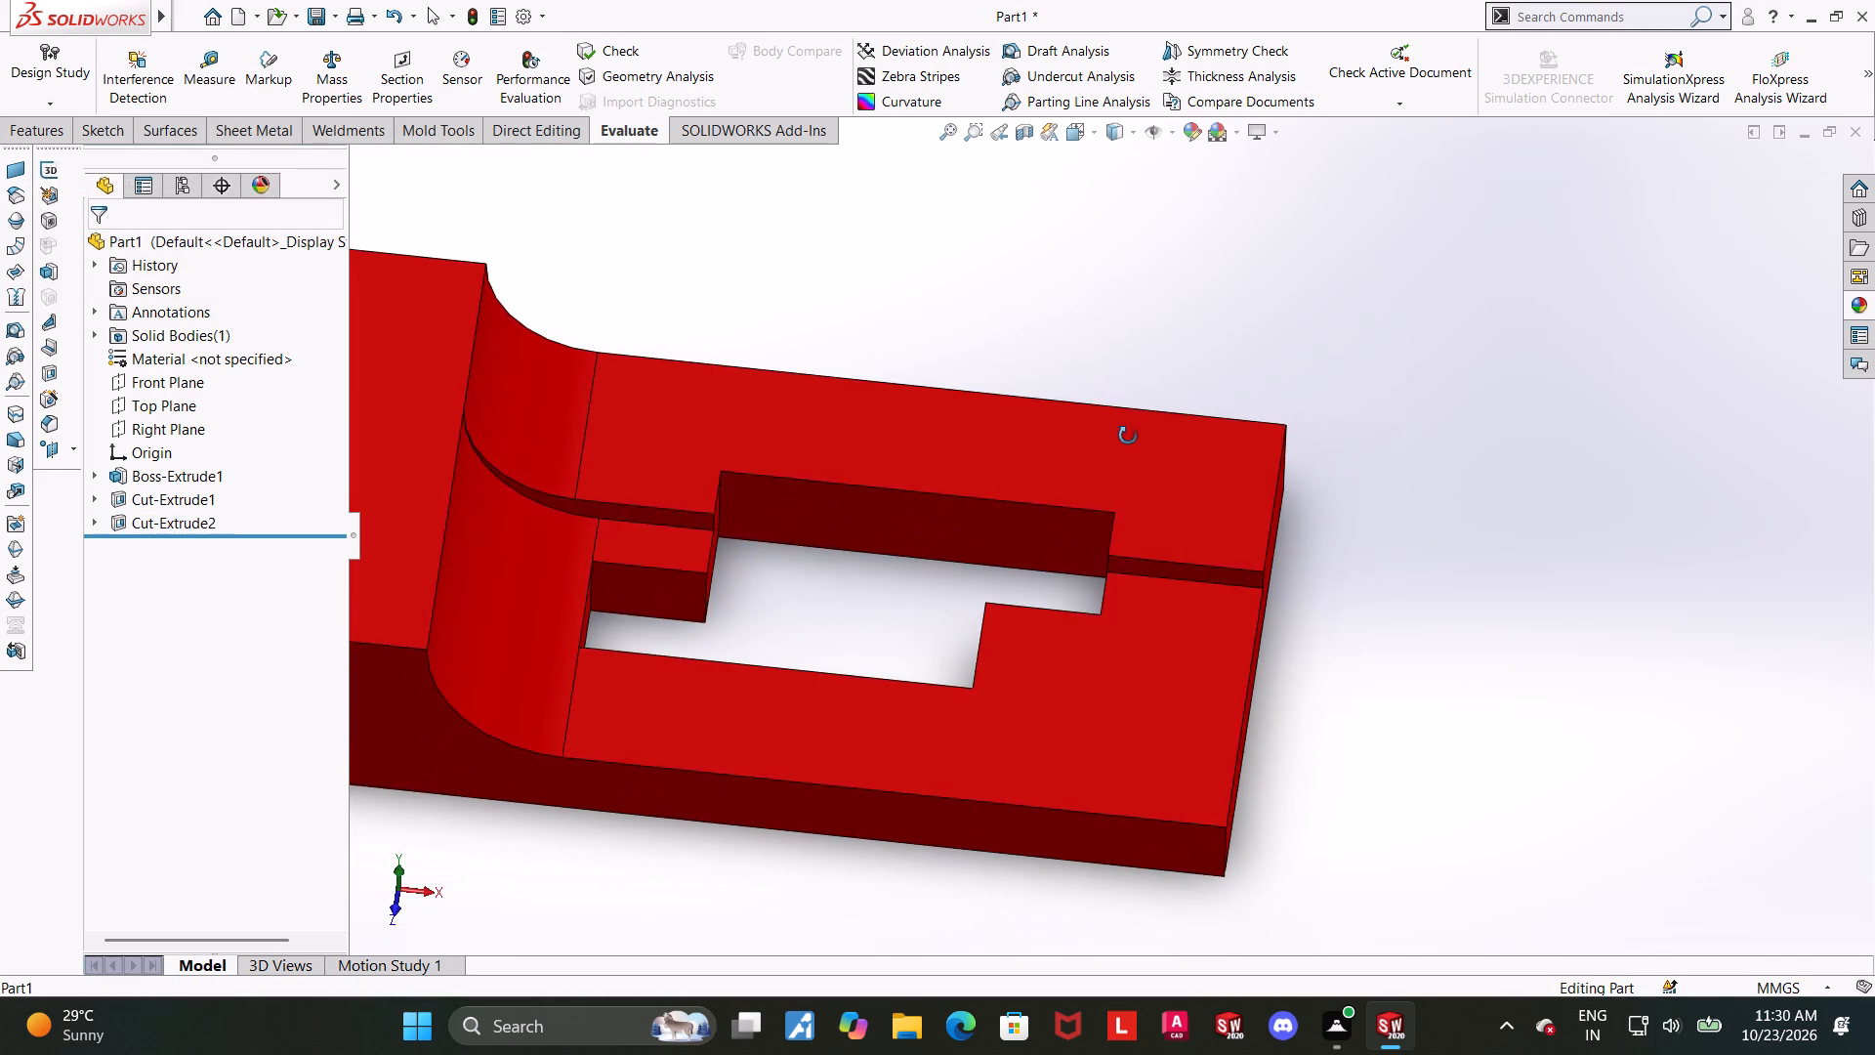
pyautogui.moveTo(1128, 436); pyautogui.dragTo(1128, 439, button='middle')
pyautogui.scroll(2, 1078, 621)
pyautogui.scroll(-2, 1063, 632)
pyautogui.moveTo(1061, 632); pyautogui.dragTo(1064, 569, button='middle')
pyautogui.scroll(-3, 926, 561)
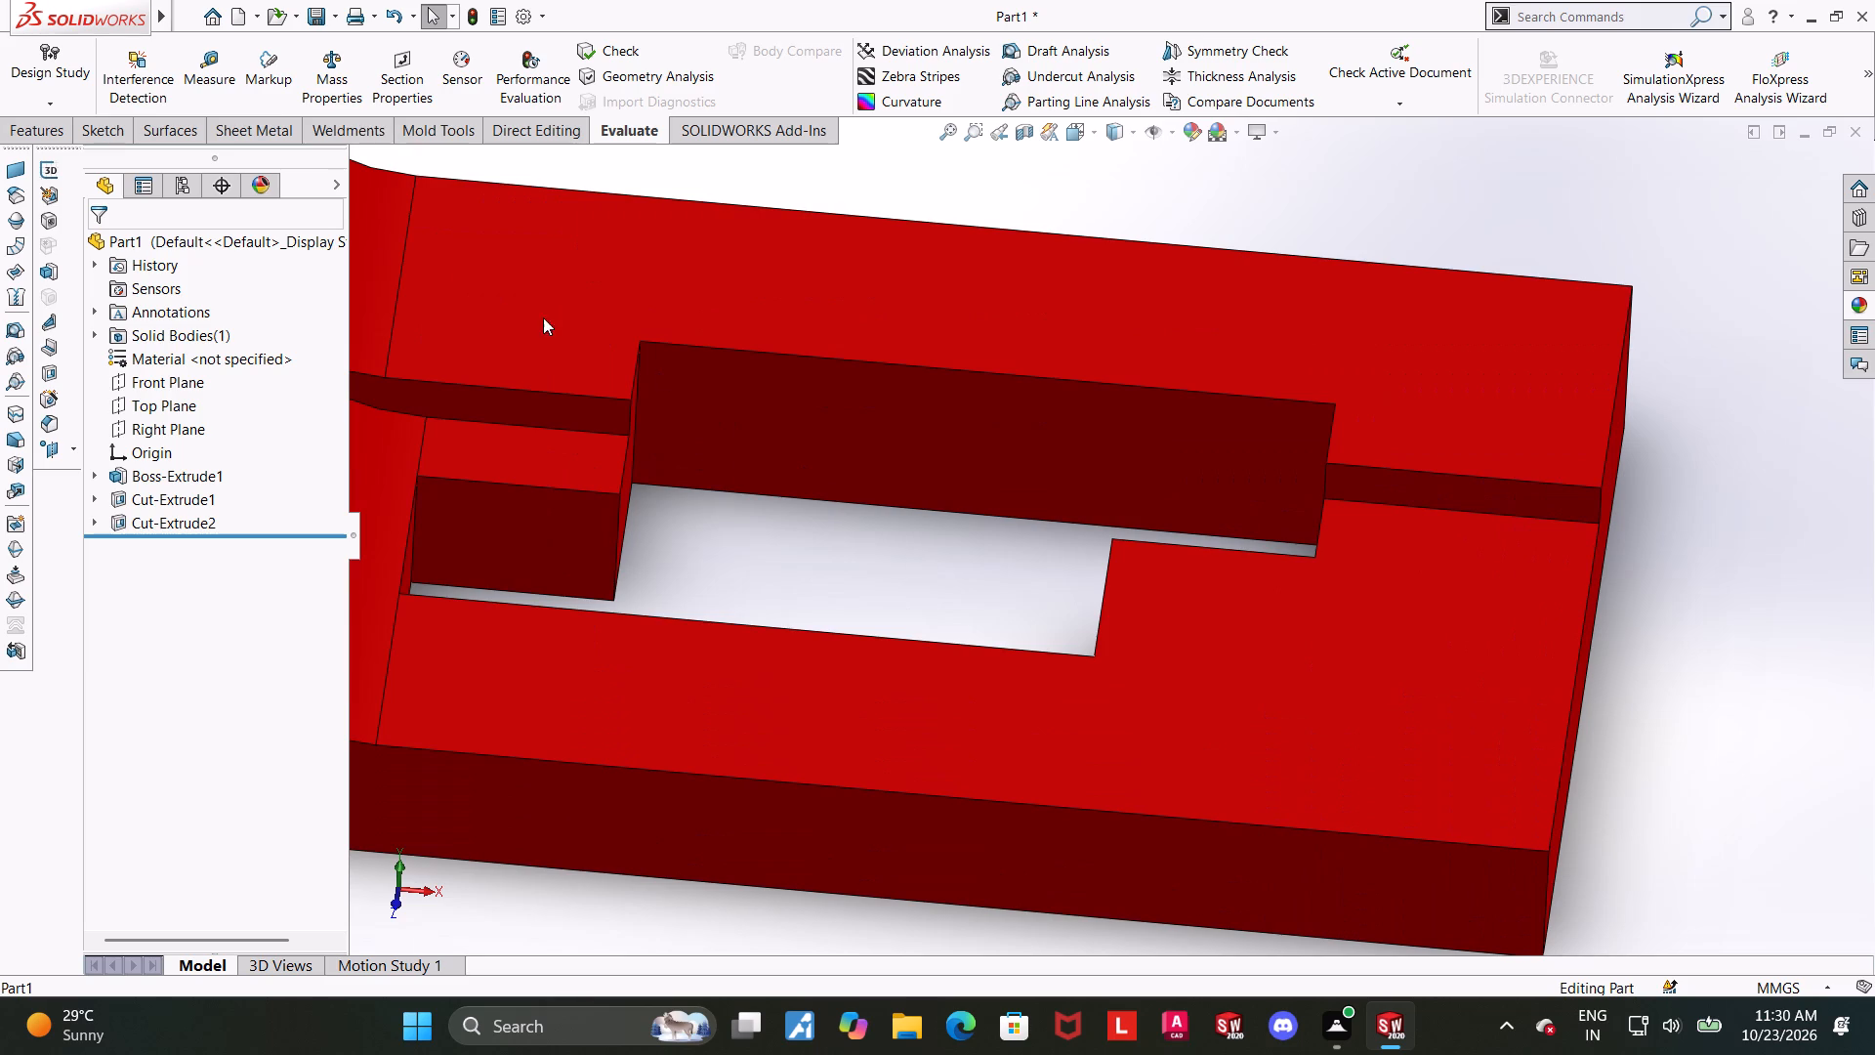
pyautogui.click(225, 62)
pyautogui.click(509, 538)
pyautogui.moveTo(727, 555); pyautogui.dragTo(619, 795, button='middle')
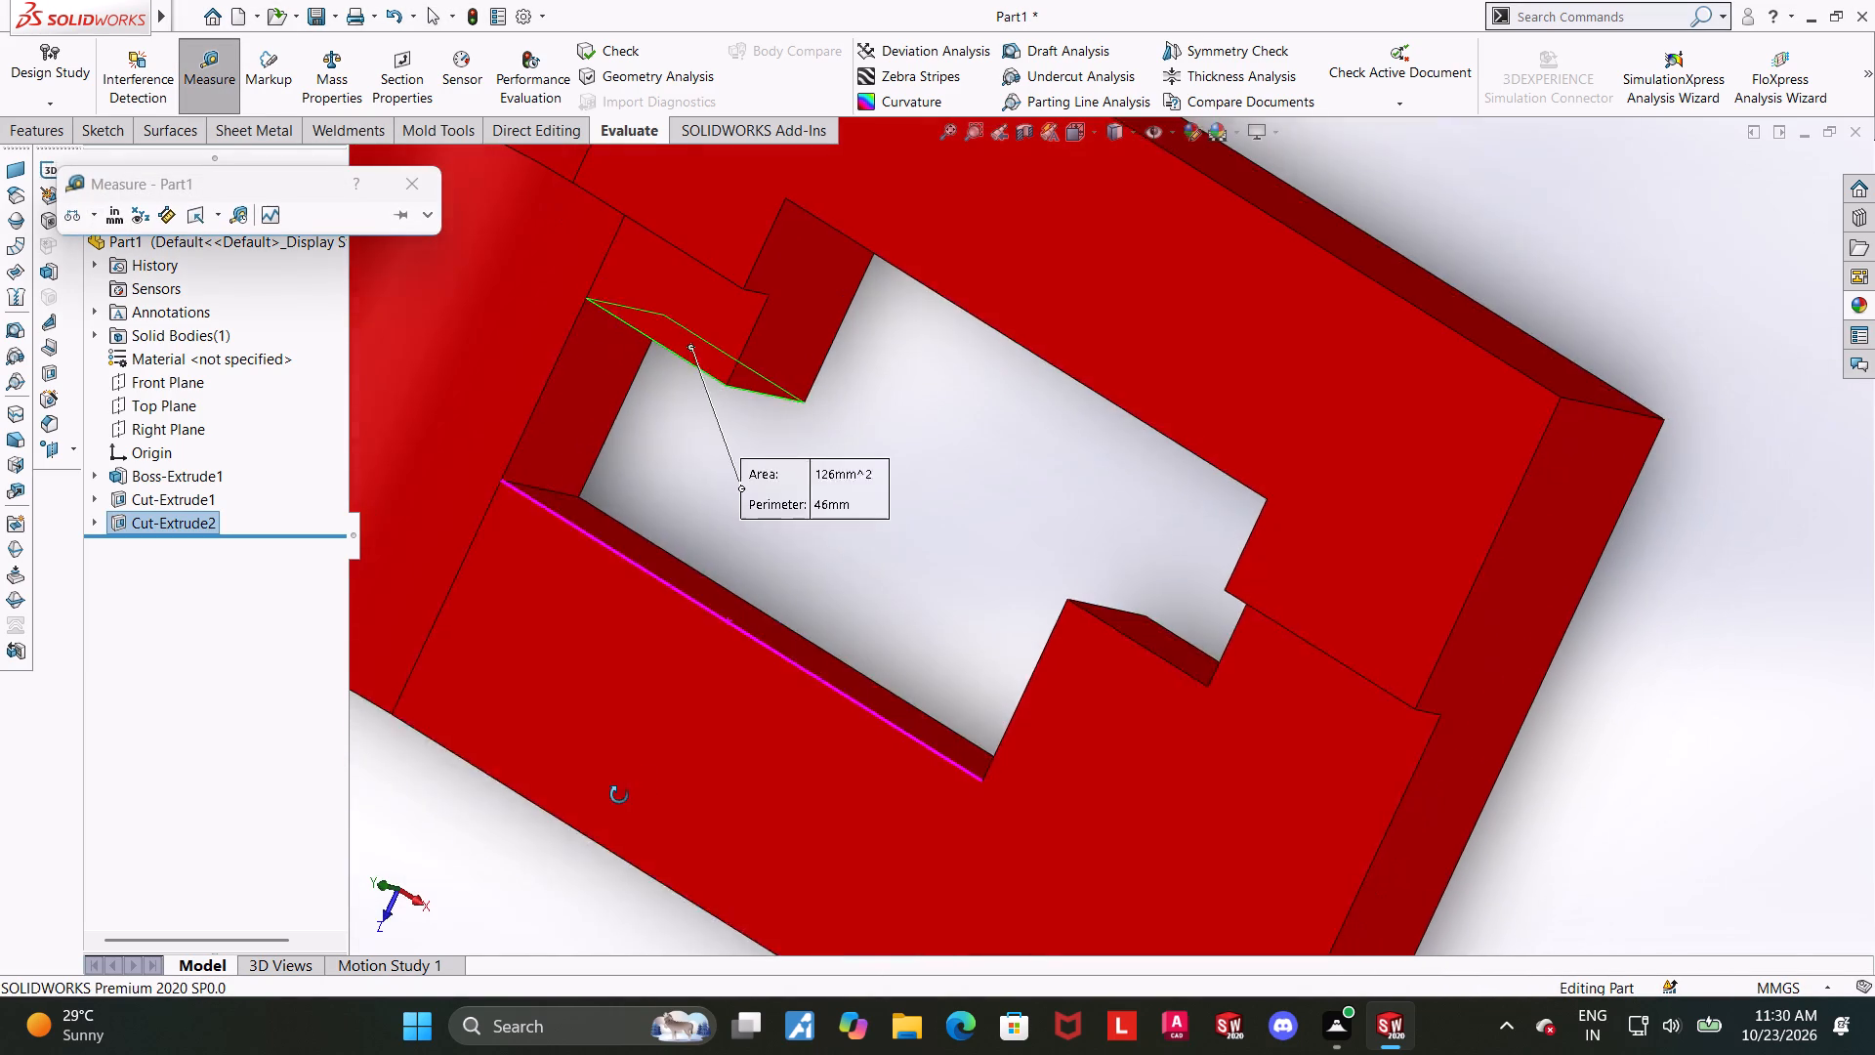
pyautogui.moveTo(619, 795); pyautogui.dragTo(621, 779, button='middle')
pyautogui.click(681, 578)
pyautogui.press('Escape')
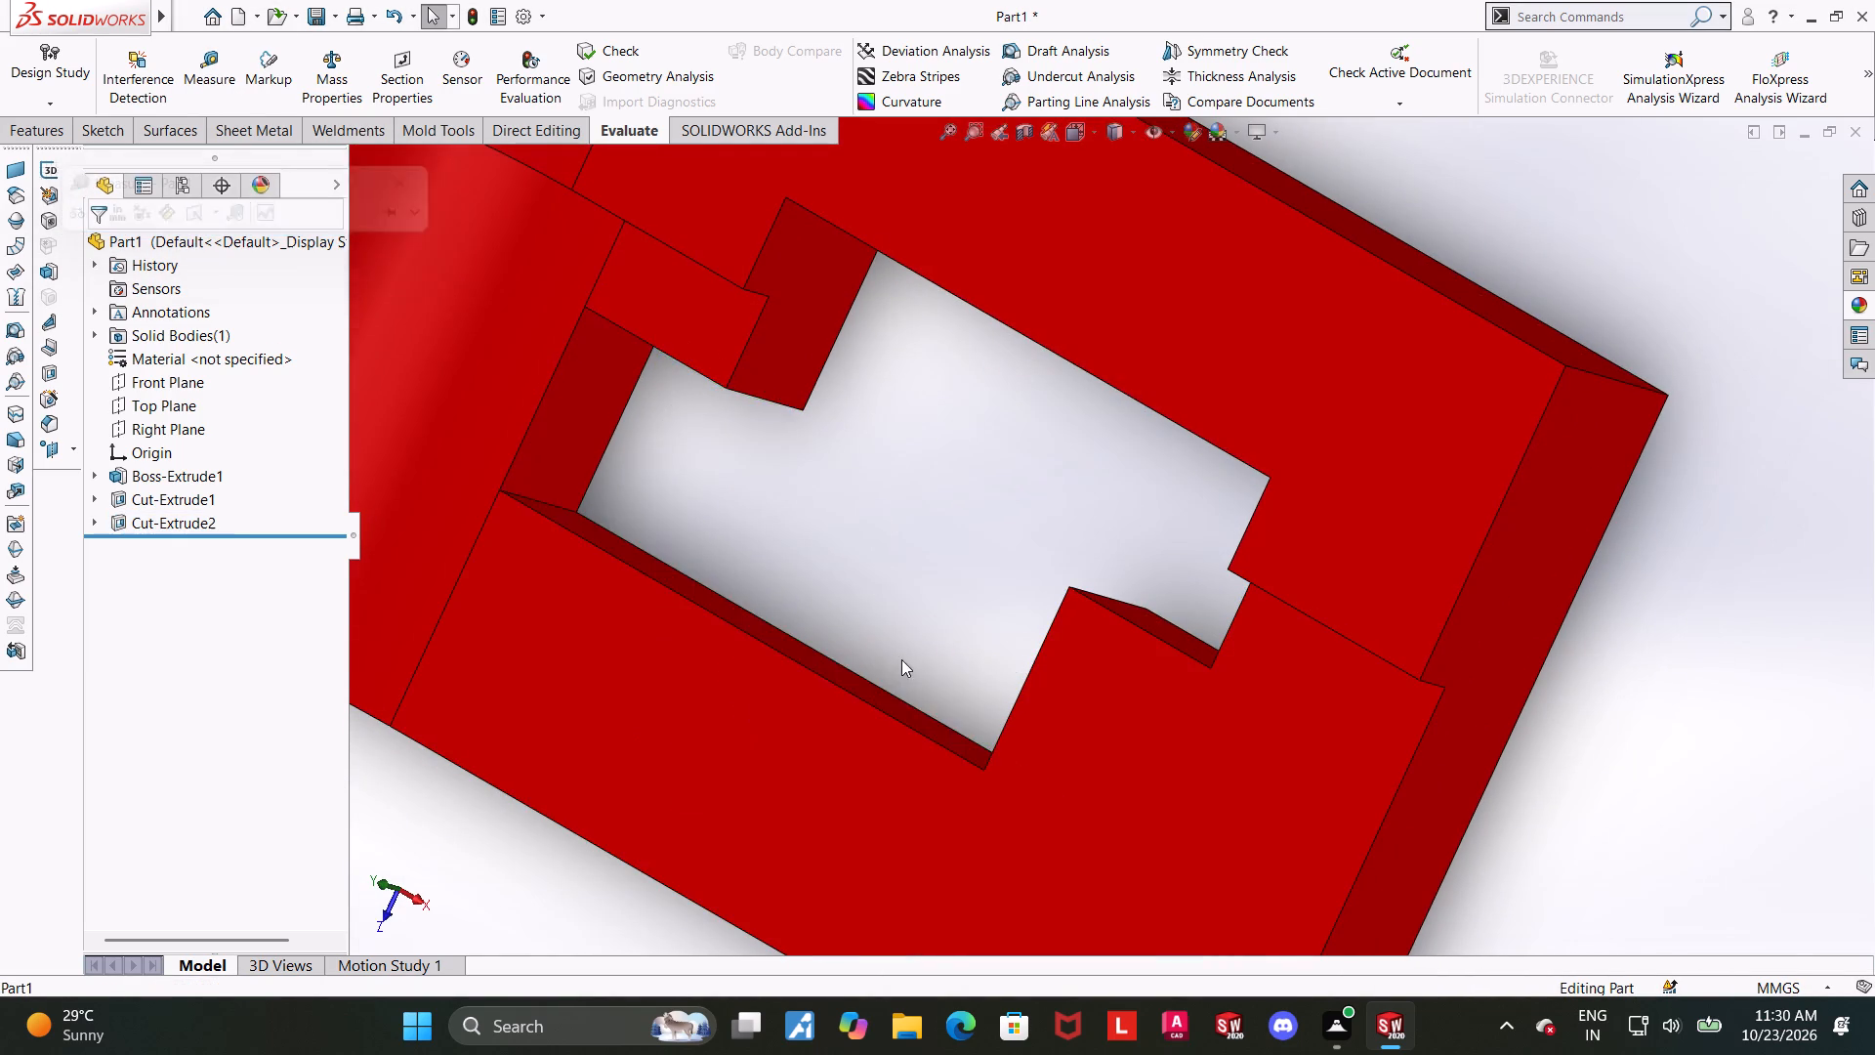
# Measure the distance between the two end walls of the opening's rear portion.
pyautogui.moveTo(901, 659); pyautogui.dragTo(976, 426, button='middle')
pyautogui.moveTo(882, 483); pyautogui.dragTo(809, 578, button='middle')
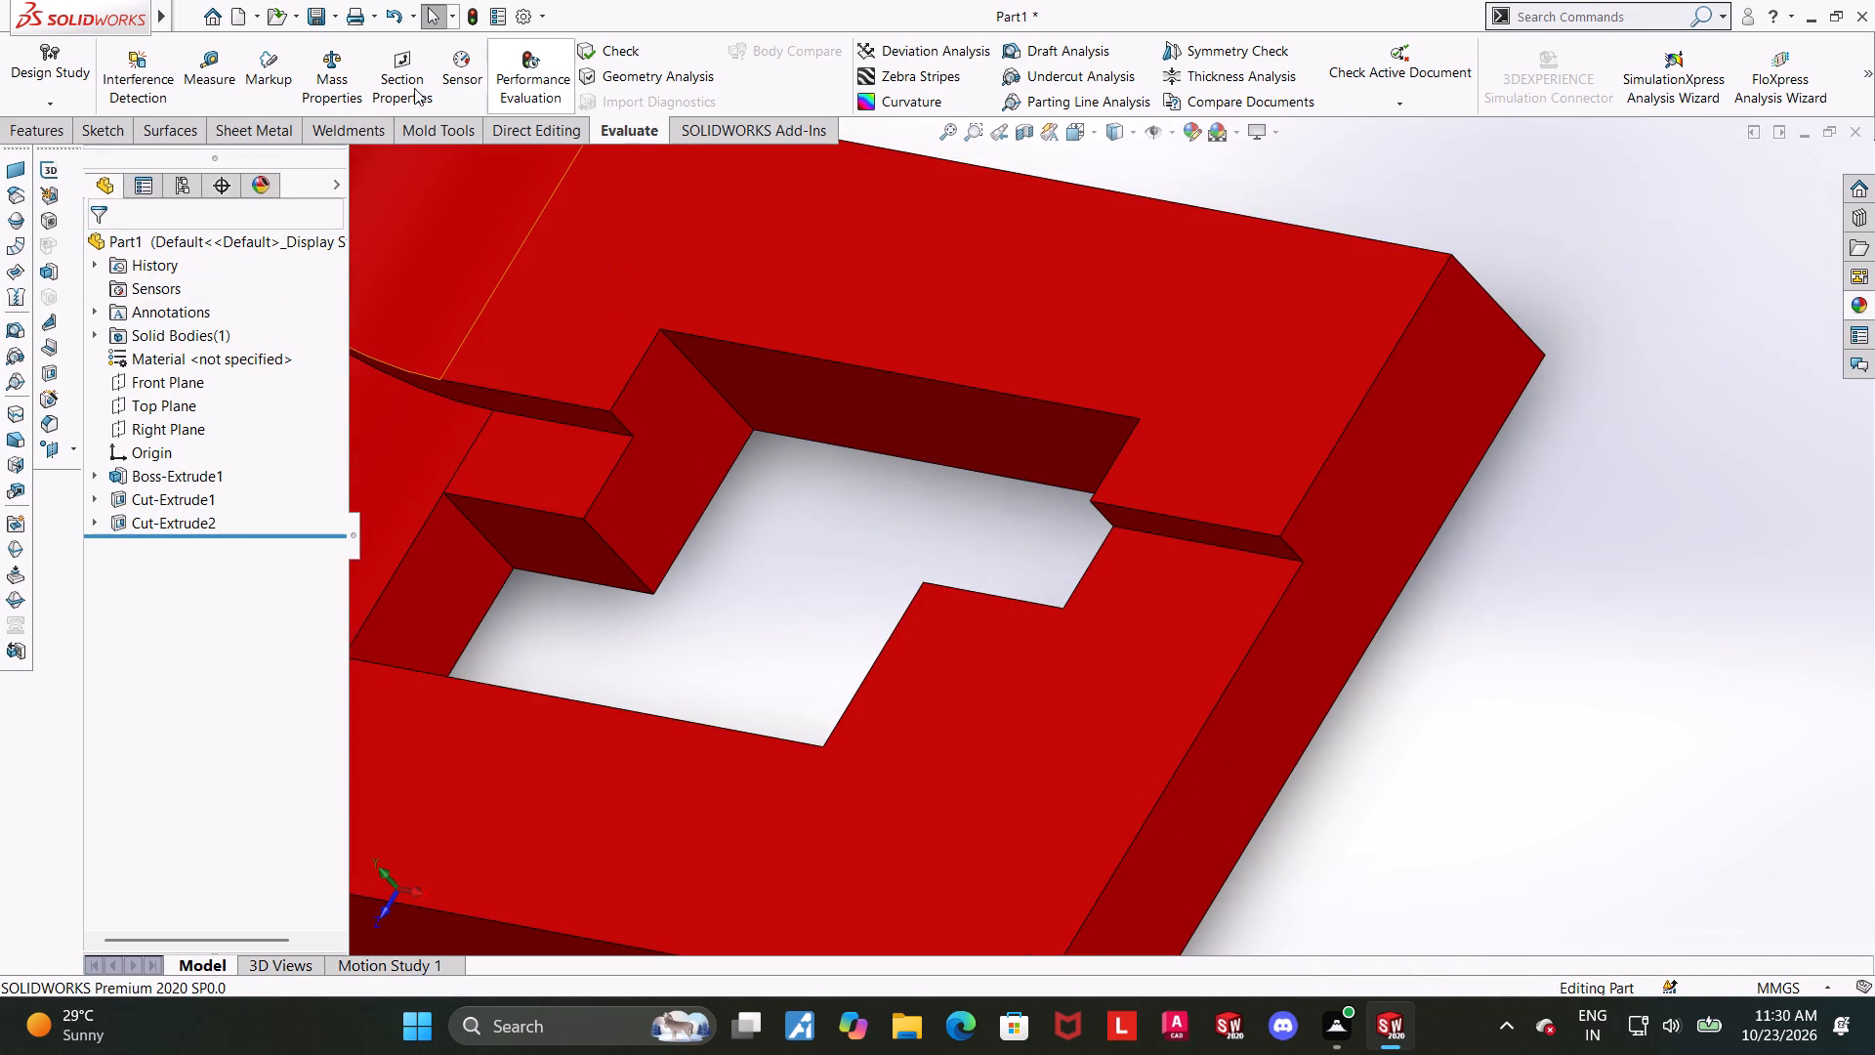
pyautogui.click(190, 66)
pyautogui.click(709, 418)
pyautogui.moveTo(761, 429); pyautogui.dragTo(986, 438, button='middle')
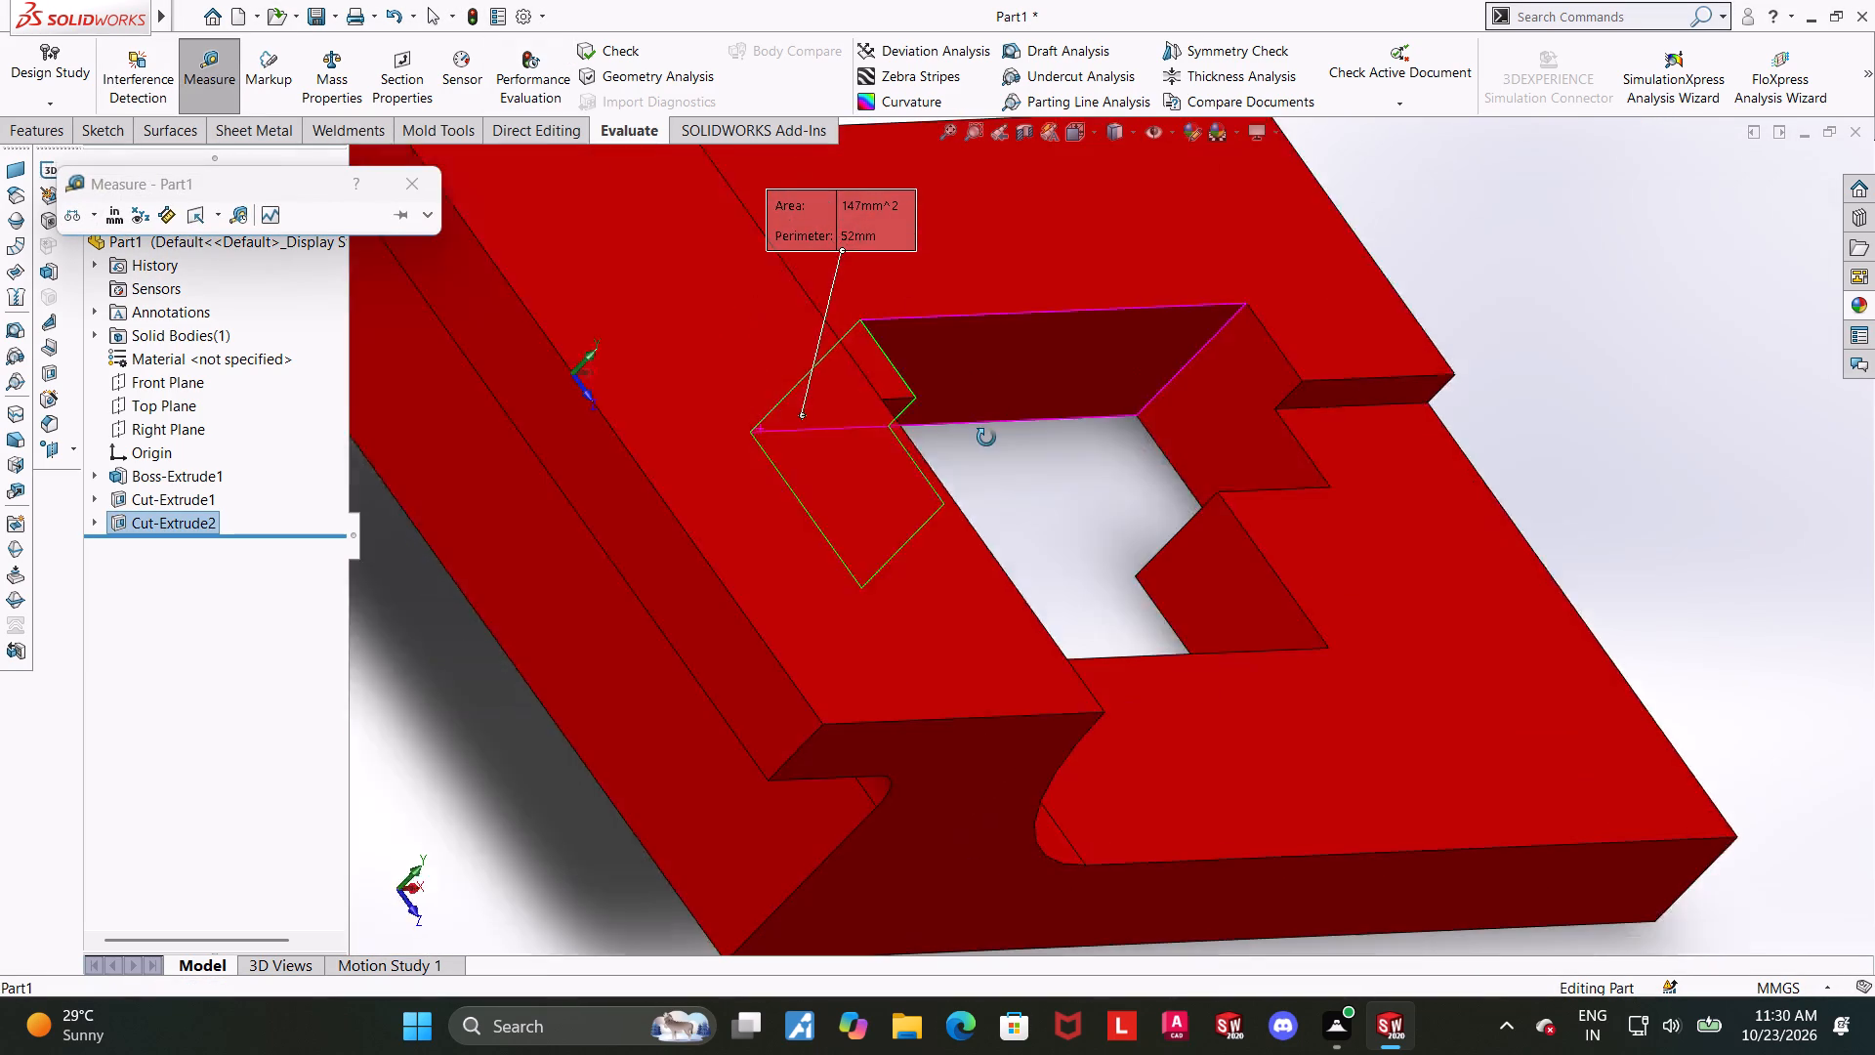
pyautogui.moveTo(986, 438); pyautogui.dragTo(956, 435, button='middle')
pyautogui.click(1335, 416)
pyautogui.moveTo(1311, 450); pyautogui.dragTo(1168, 457, button='middle')
pyautogui.press('Escape')
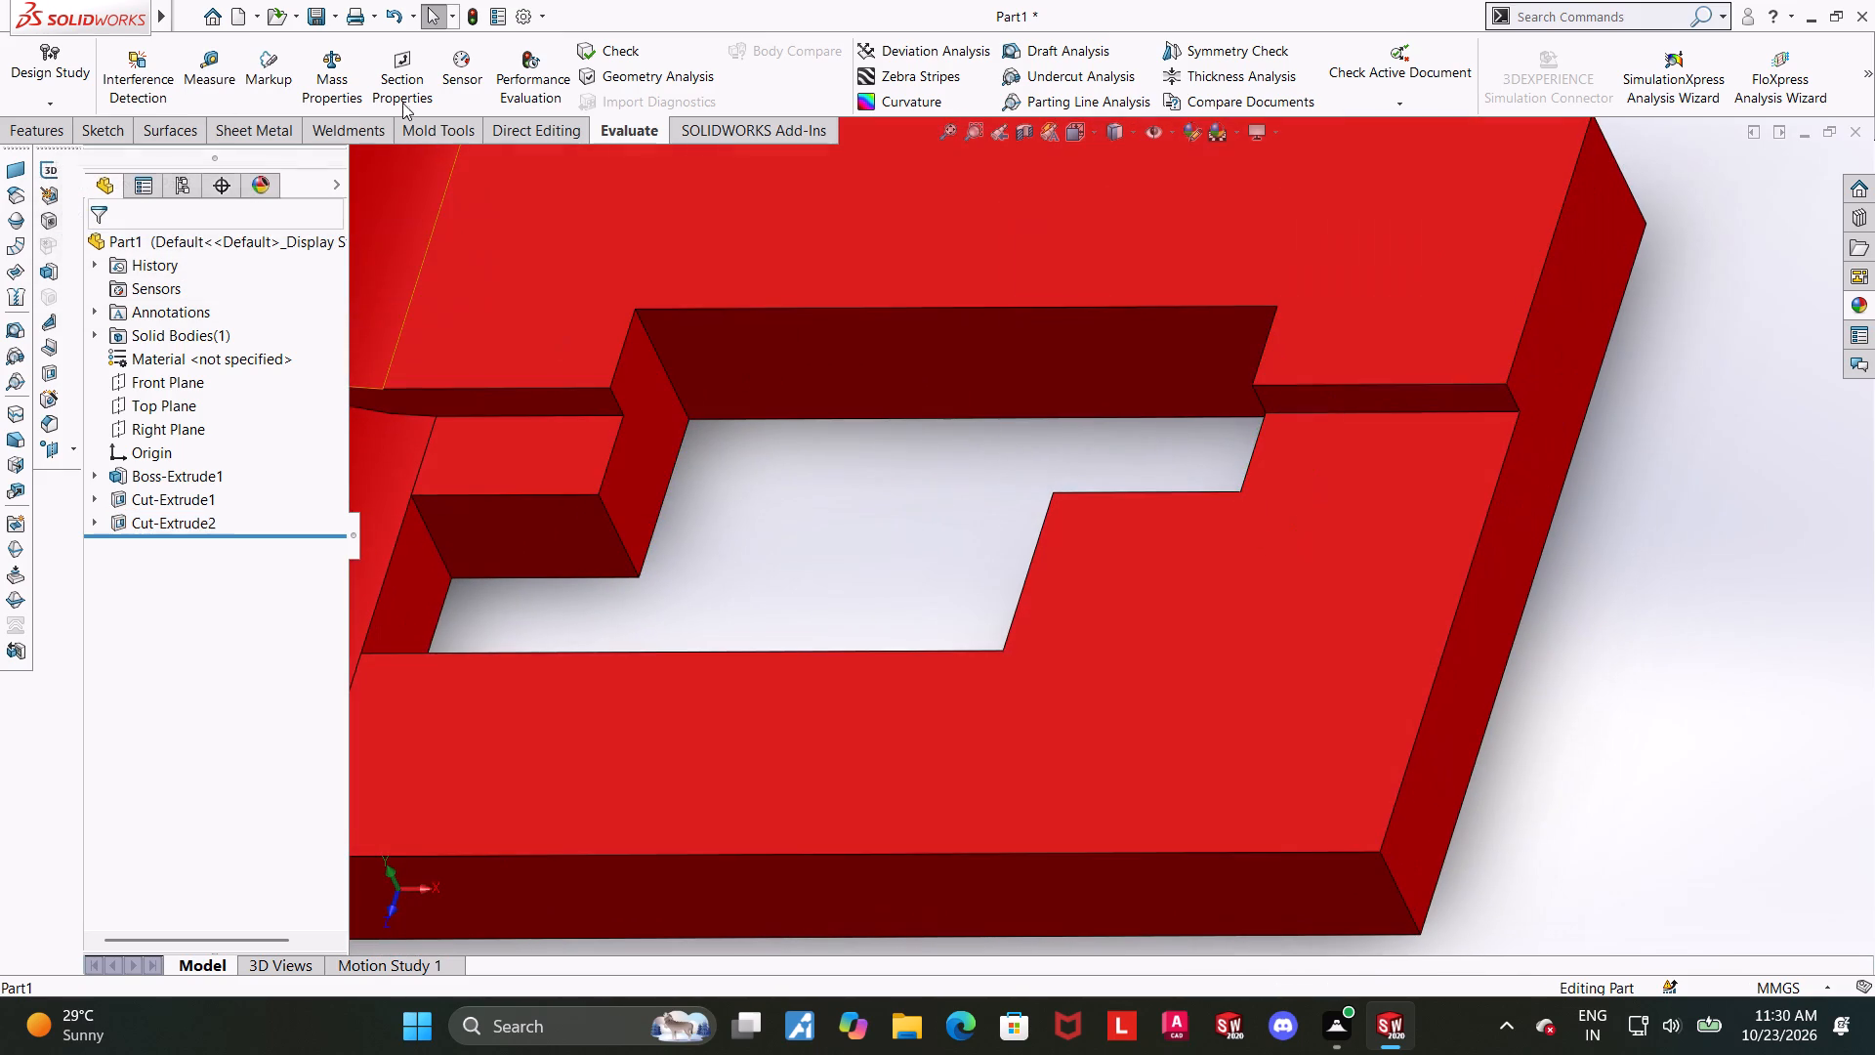
# Measure the distance between the two end walls of the opening's front portion.
pyautogui.click(222, 77)
pyautogui.click(409, 567)
pyautogui.moveTo(538, 586); pyautogui.dragTo(664, 633, button='middle')
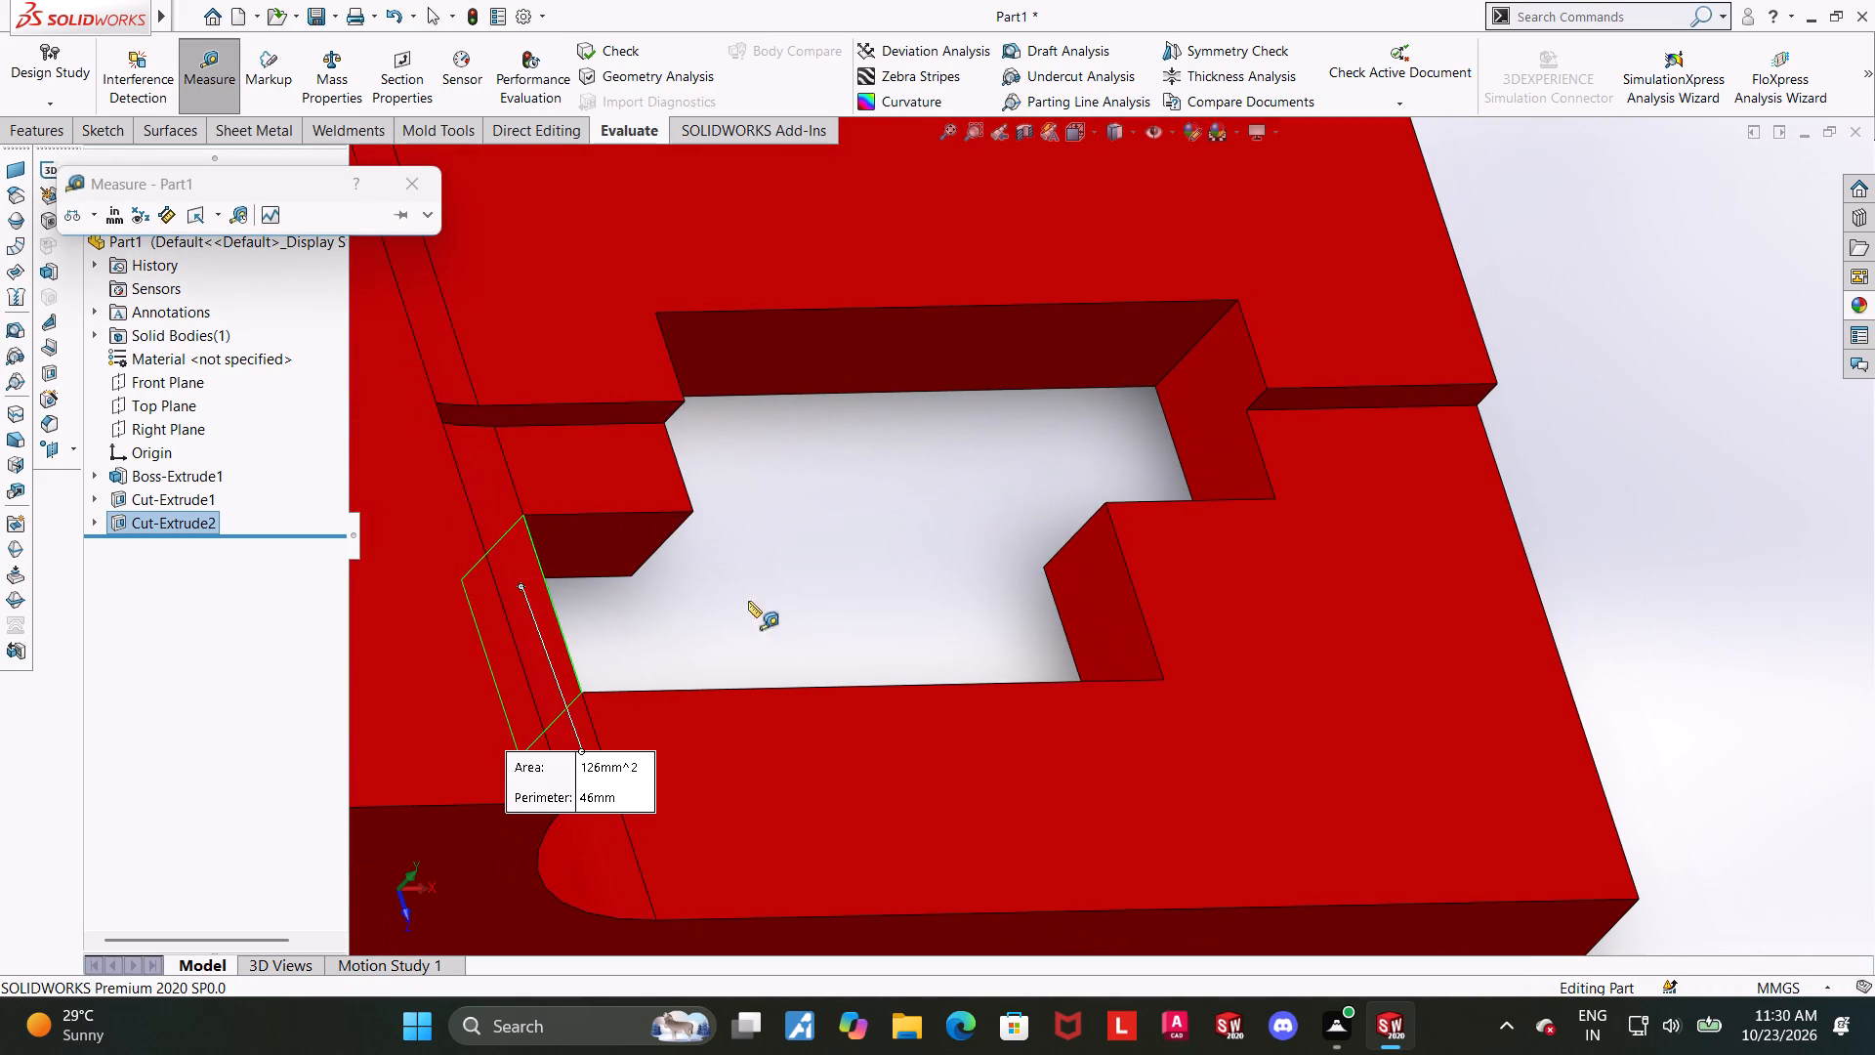
pyautogui.click(1096, 612)
pyautogui.press('Escape')
# Measure the distance from the end wall of the opening's right-hand step to the part's outer end face.
pyautogui.scroll(1, 1030, 613)
pyautogui.moveTo(1012, 618); pyautogui.dragTo(952, 612, button='middle')
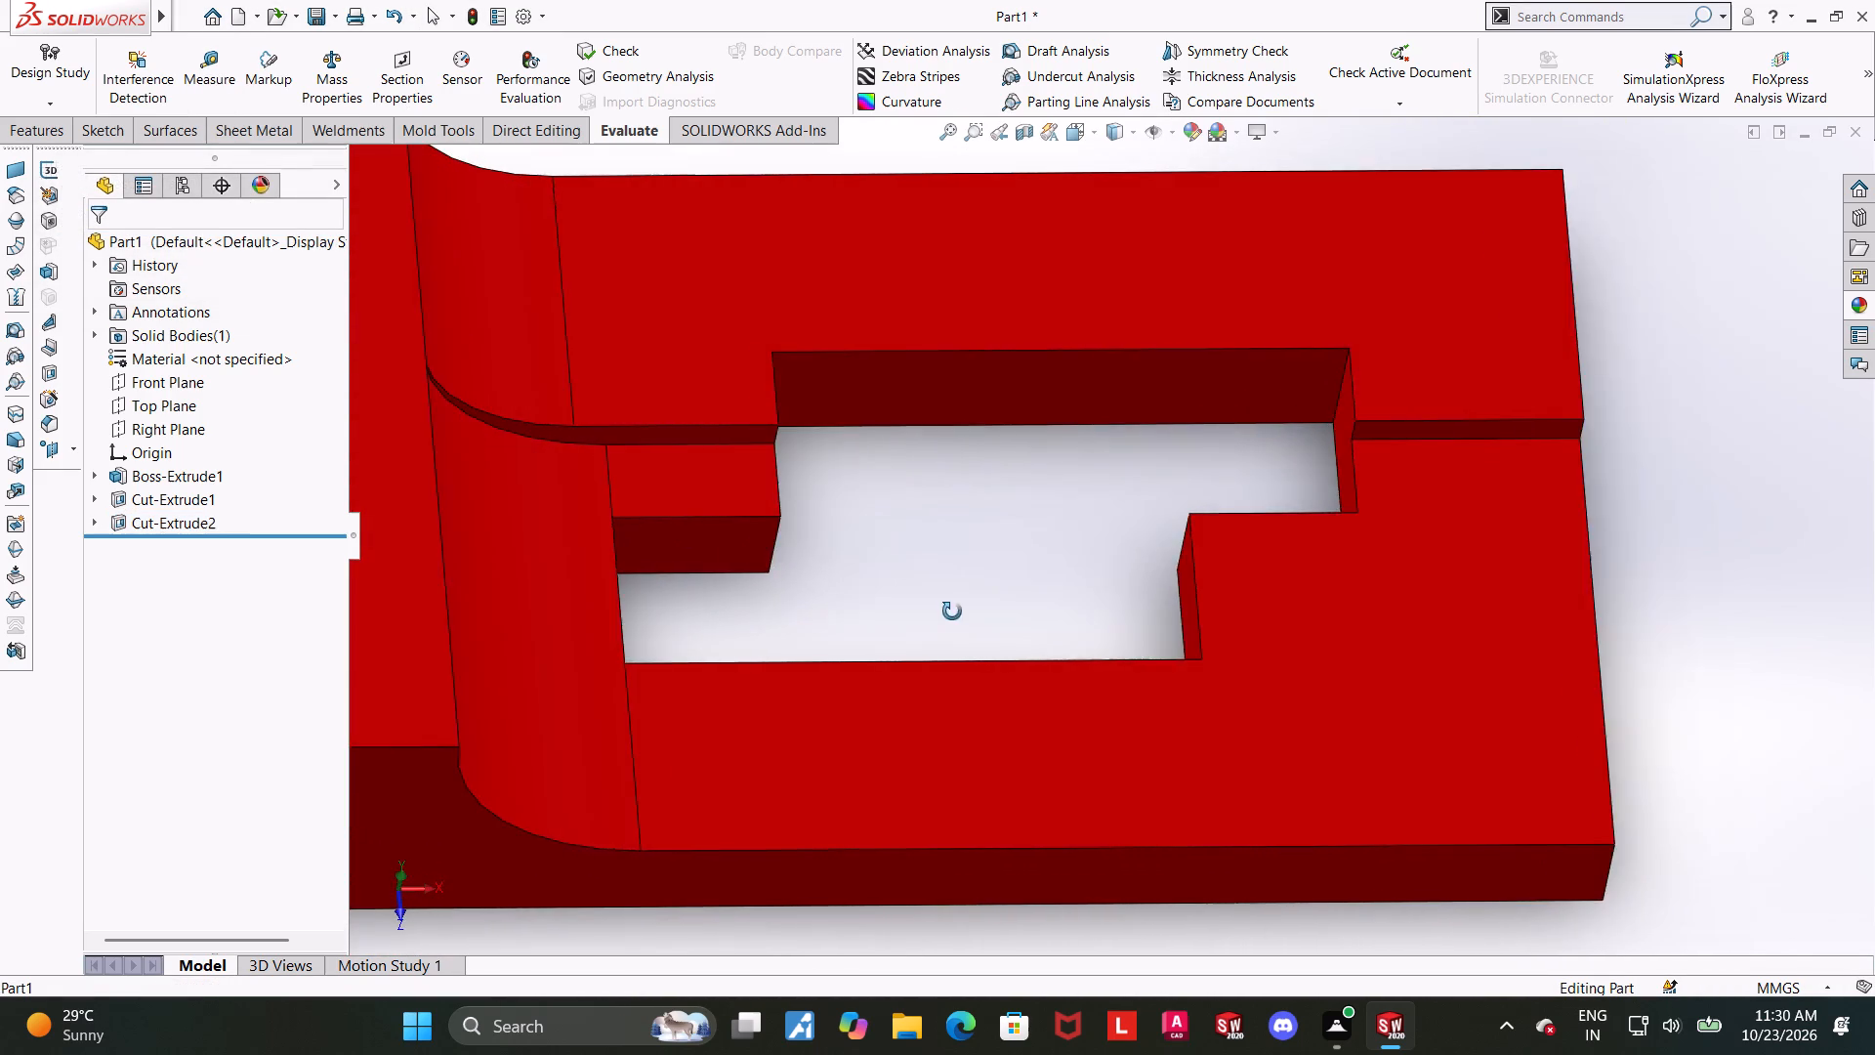
pyautogui.moveTo(952, 612); pyautogui.dragTo(950, 612, button='middle')
pyautogui.scroll(1, 951, 611)
pyautogui.moveTo(1159, 606); pyautogui.dragTo(1217, 612, button='middle')
pyautogui.click(229, 63)
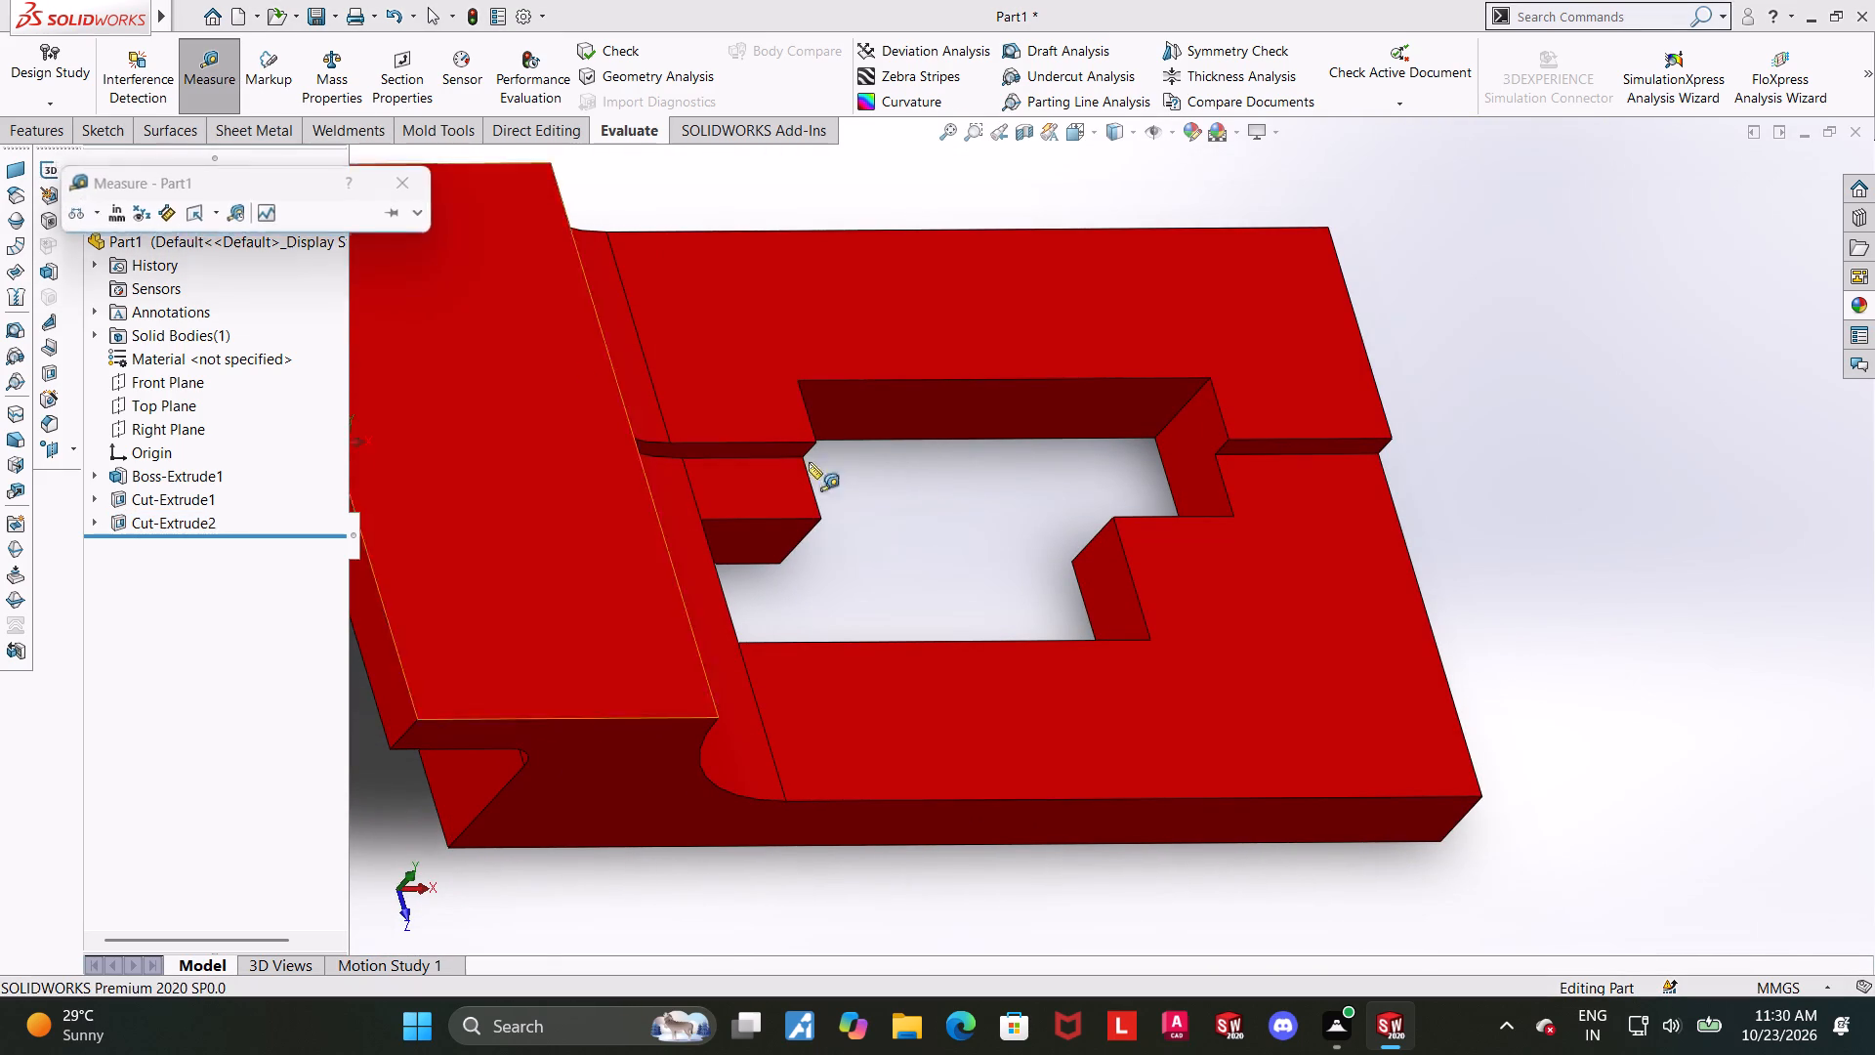
pyautogui.click(1107, 588)
pyautogui.moveTo(1702, 620); pyautogui.dragTo(1529, 626, button='middle')
pyautogui.click(1380, 562)
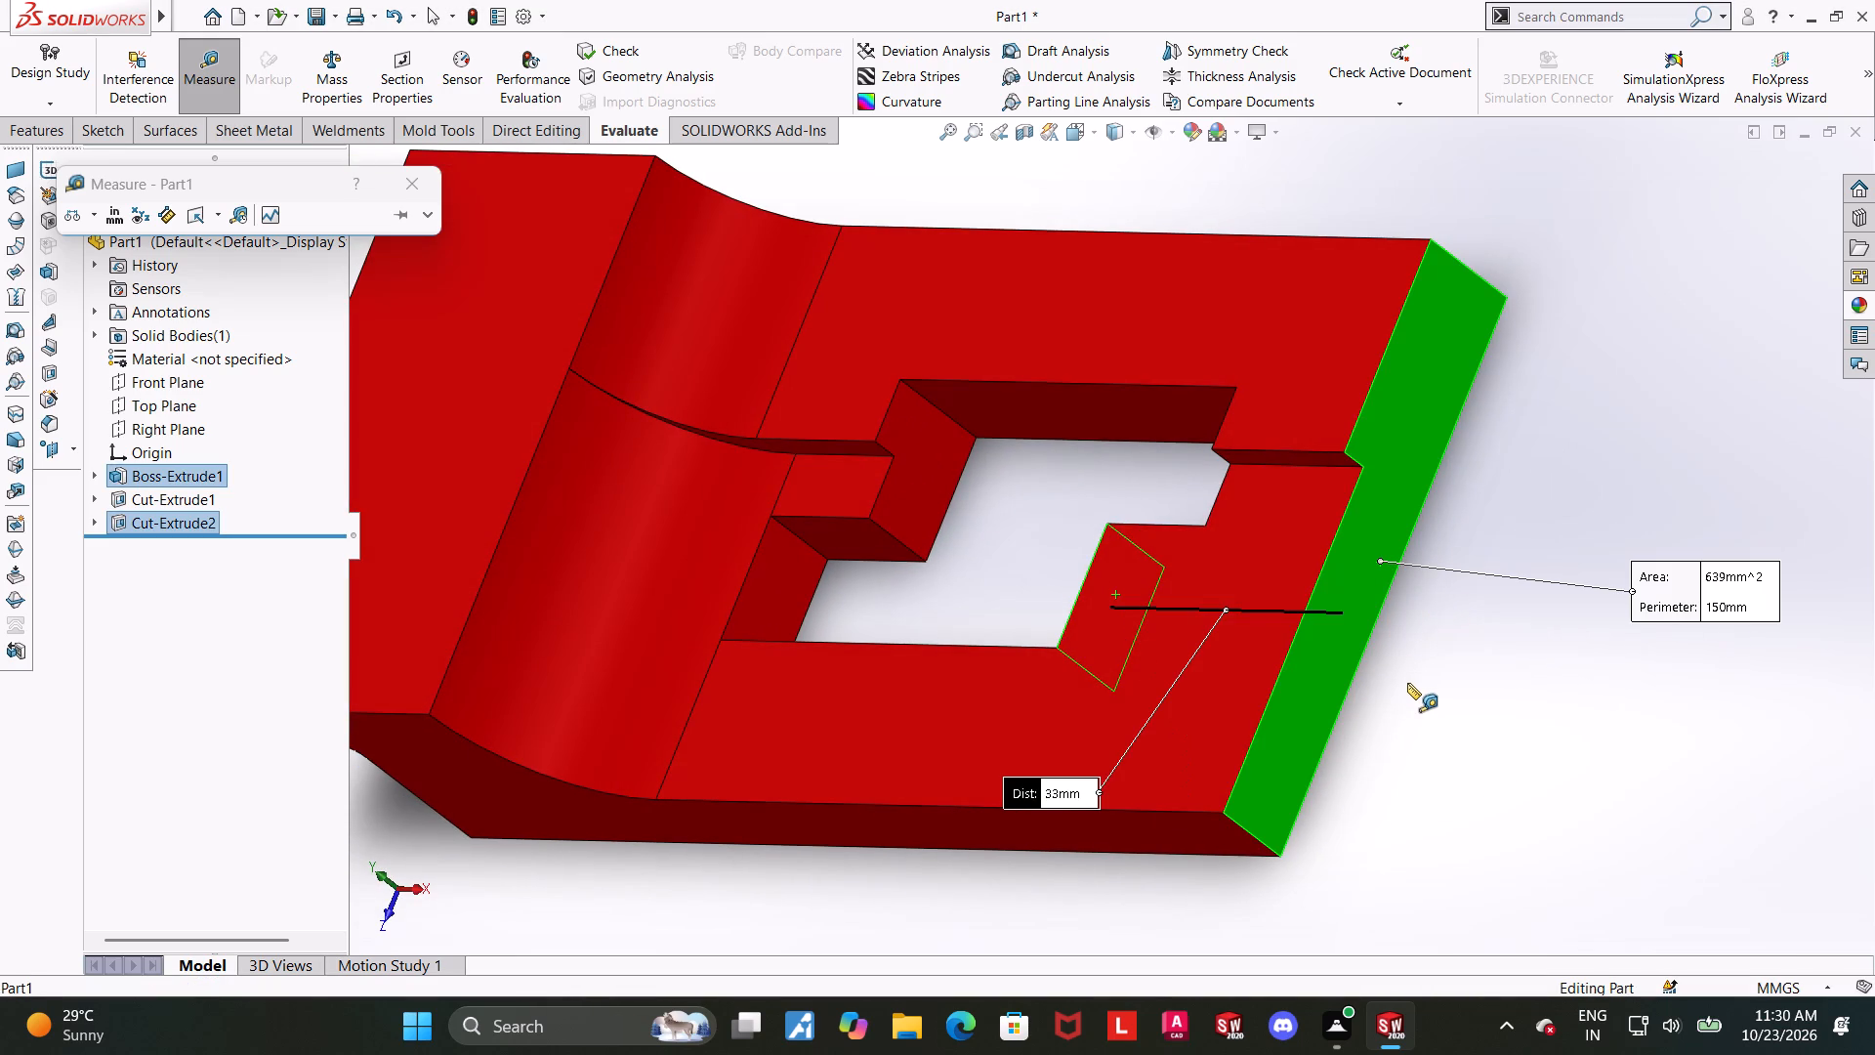
pyautogui.press('Escape')
# Measure the overall width between the part's front and rear outer side faces.
pyautogui.scroll(1, 1413, 668)
pyautogui.moveTo(1413, 668); pyautogui.dragTo(1433, 646, button='middle')
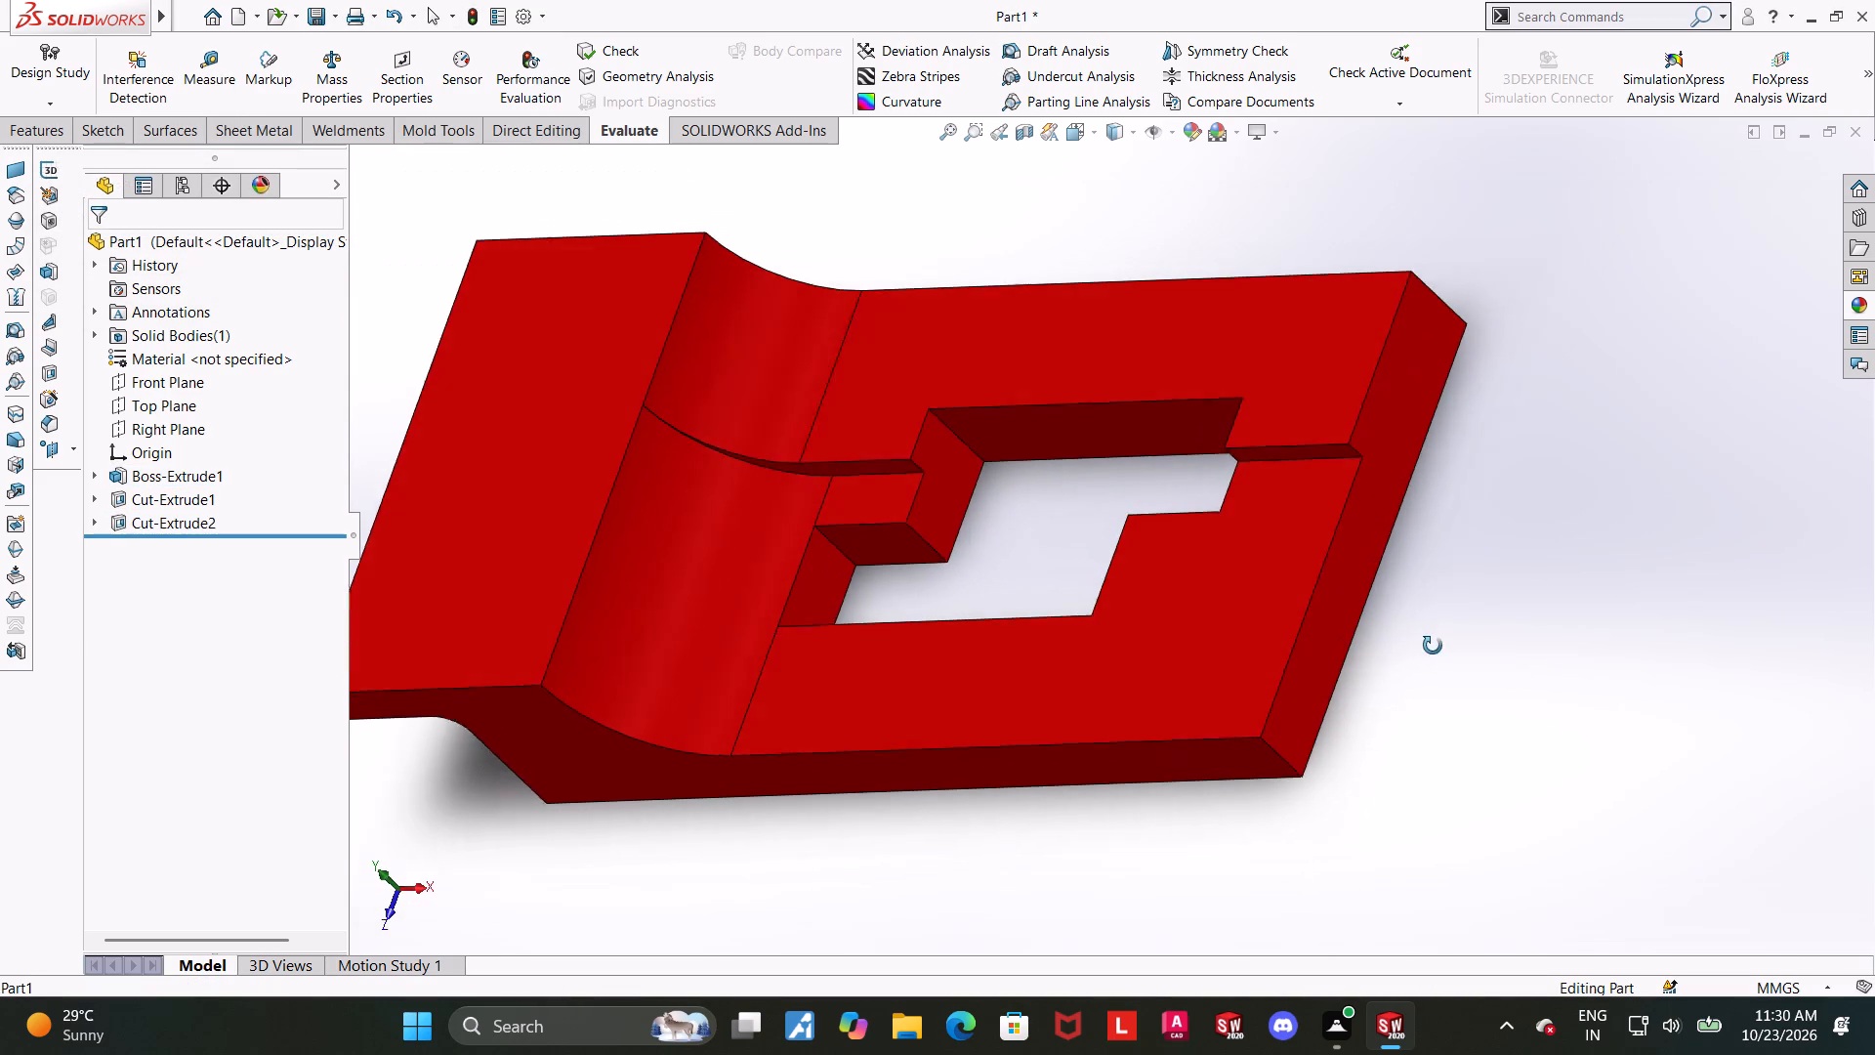
pyautogui.moveTo(1433, 646); pyautogui.dragTo(1463, 644, button='middle')
pyautogui.moveTo(1431, 558); pyautogui.dragTo(1466, 578, button='middle')
pyautogui.scroll(-2, 1482, 514)
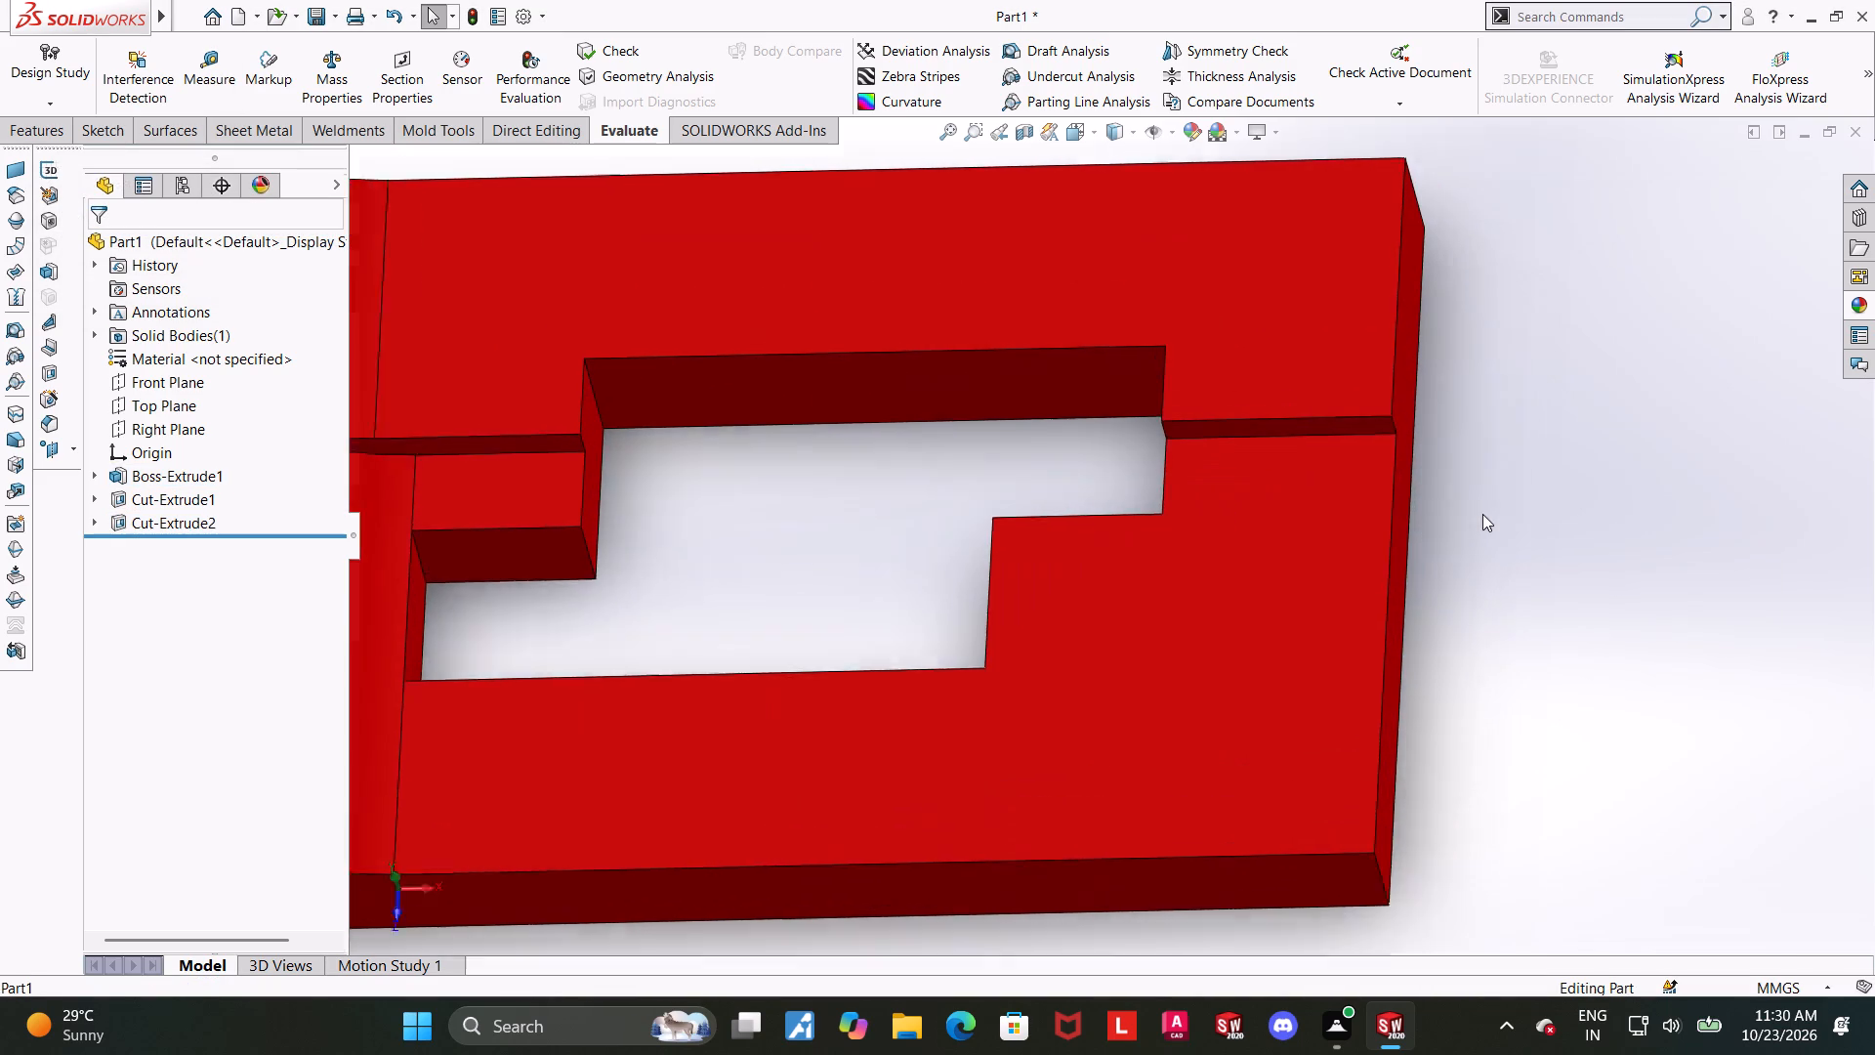
pyautogui.scroll(-1, 1482, 514)
pyautogui.moveTo(1446, 544); pyautogui.dragTo(1446, 491, button='middle')
pyautogui.scroll(3, 1428, 470)
pyautogui.scroll(-2, 1387, 443)
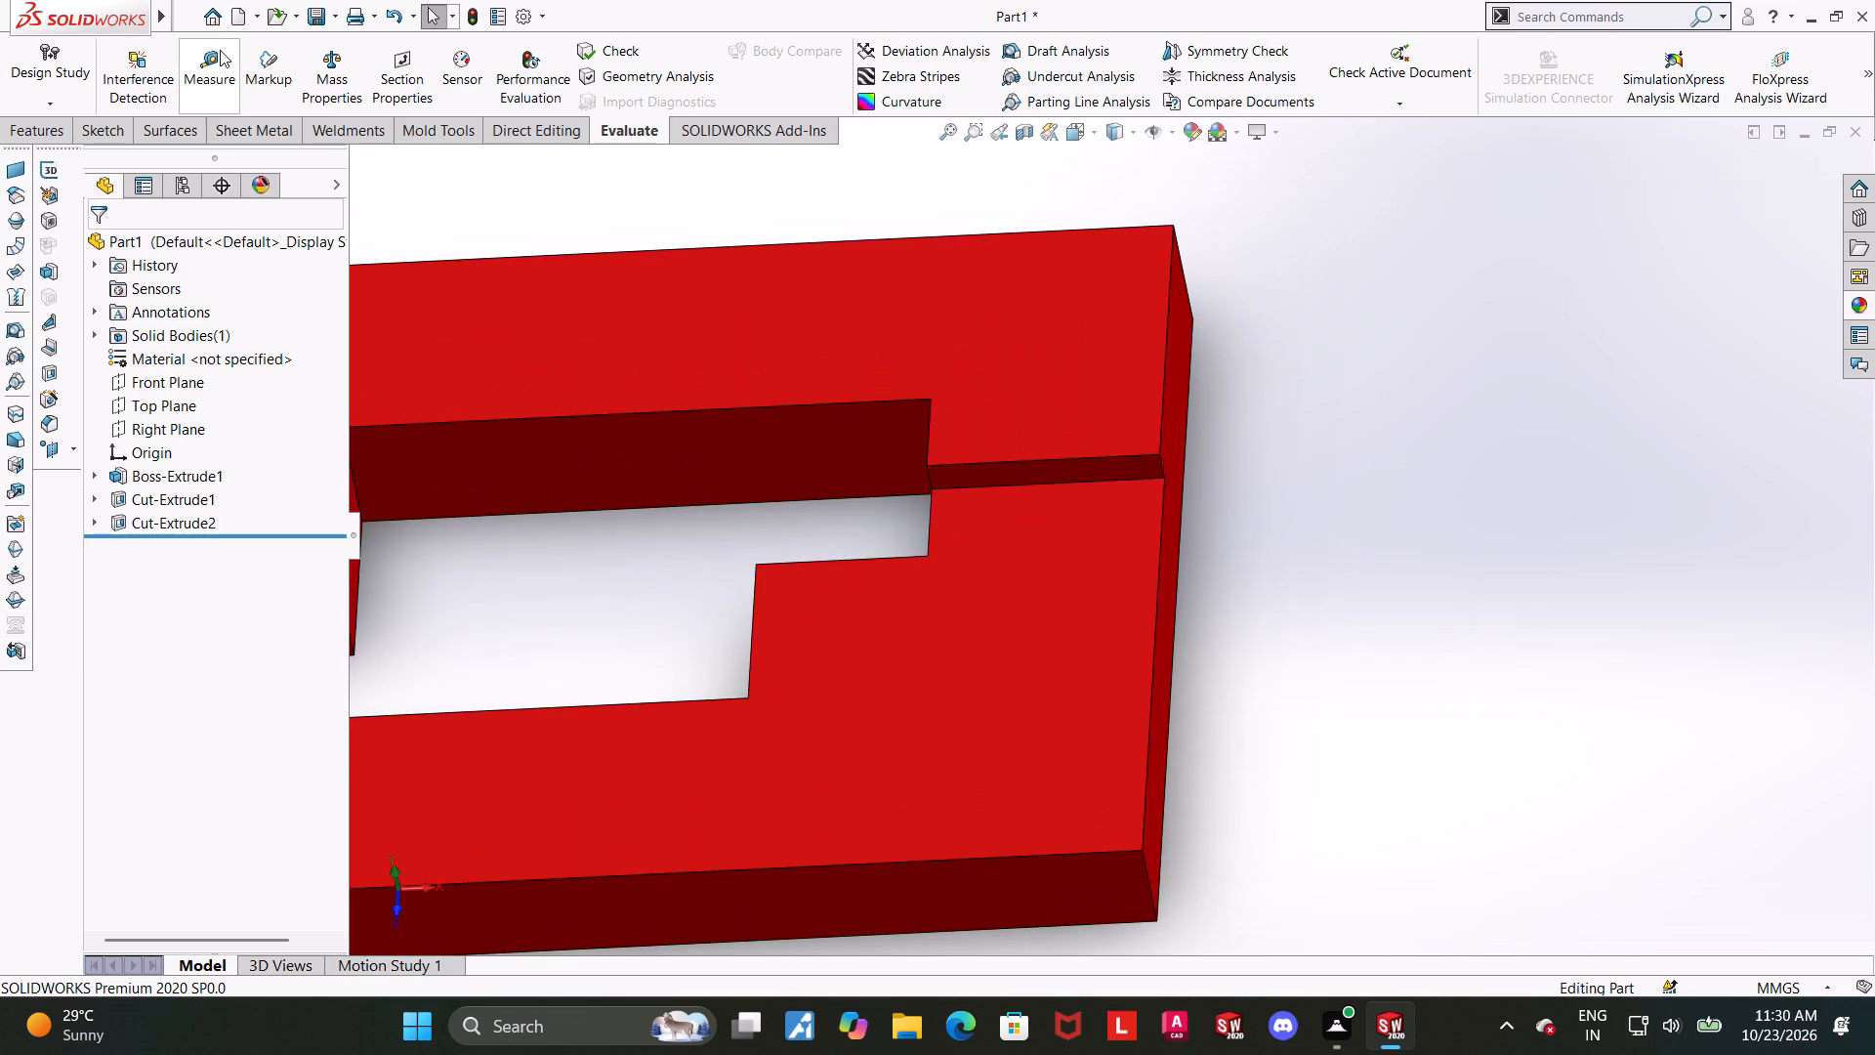
pyautogui.click(217, 44)
pyautogui.click(1054, 901)
pyautogui.moveTo(1273, 441); pyautogui.dragTo(1274, 526, button='middle')
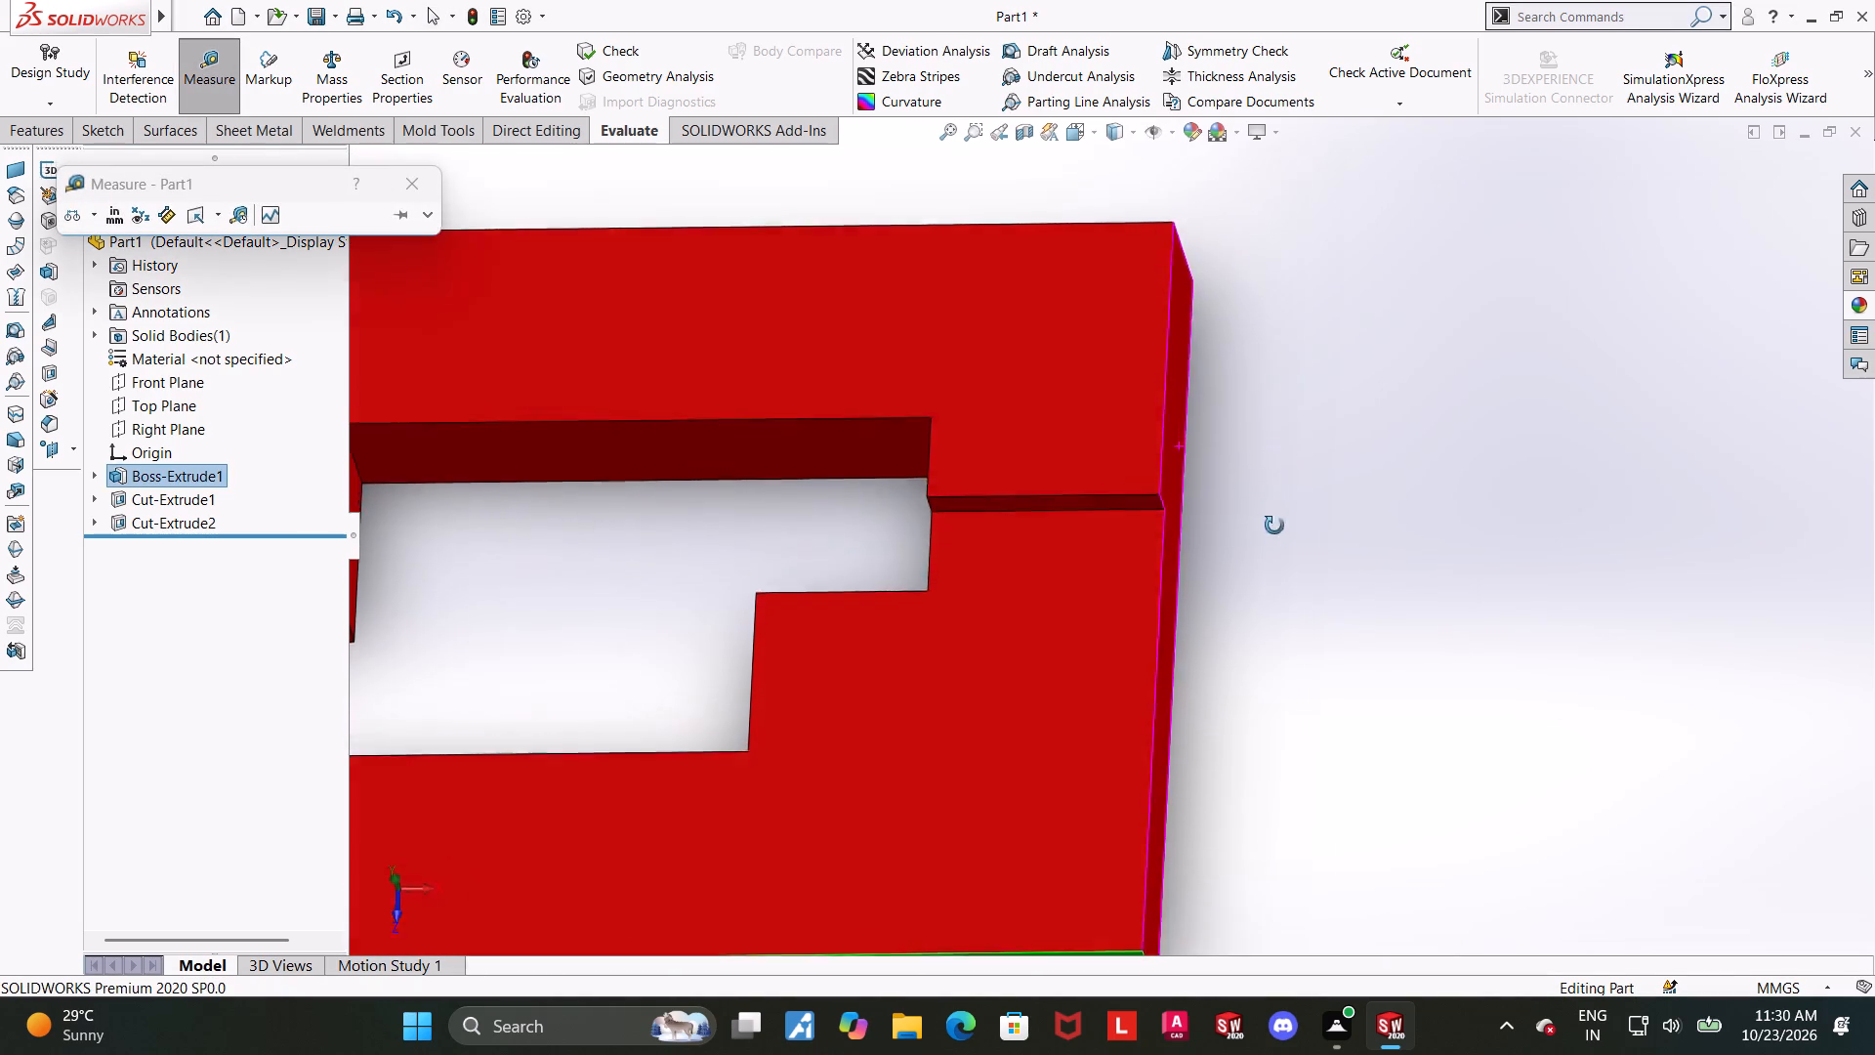
pyautogui.moveTo(1274, 526); pyautogui.dragTo(1287, 751, button='middle')
pyautogui.click(1143, 265)
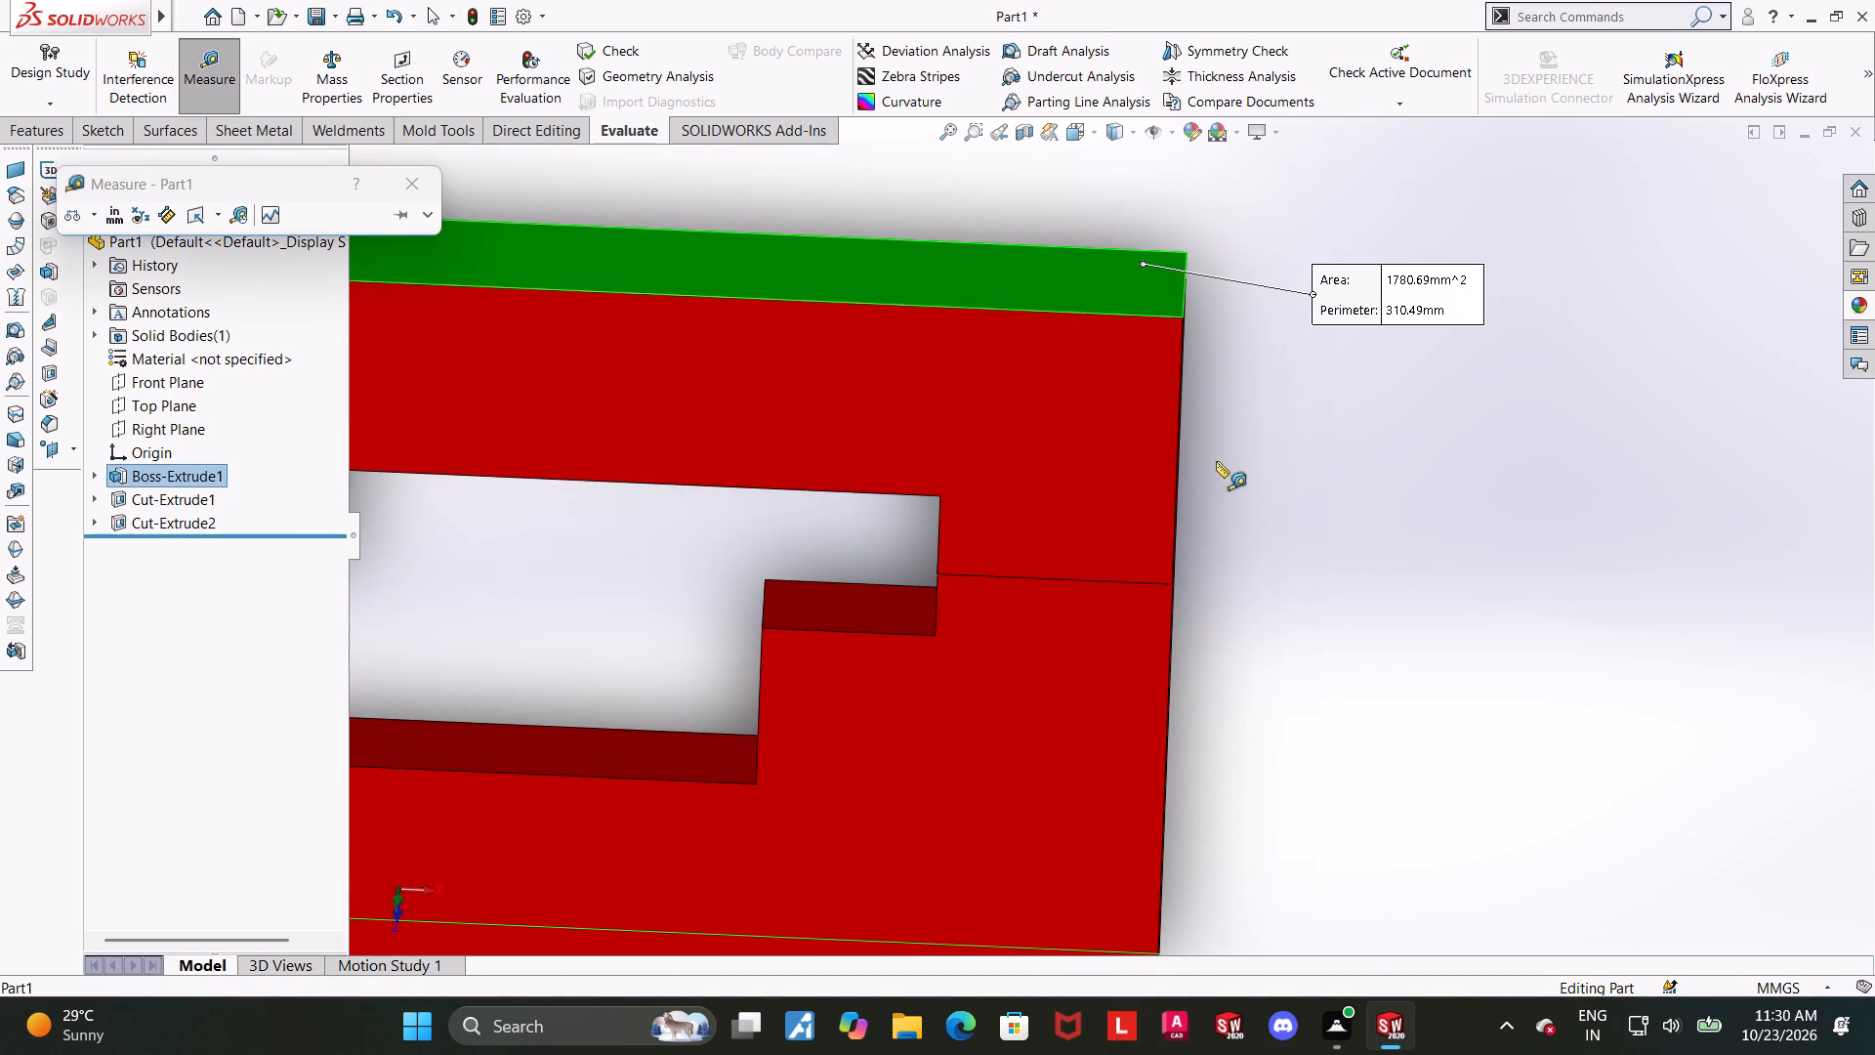
pyautogui.scroll(4, 1217, 463)
pyautogui.scroll(4, 1181, 634)
pyautogui.moveTo(1182, 624); pyautogui.dragTo(1175, 536, button='middle')
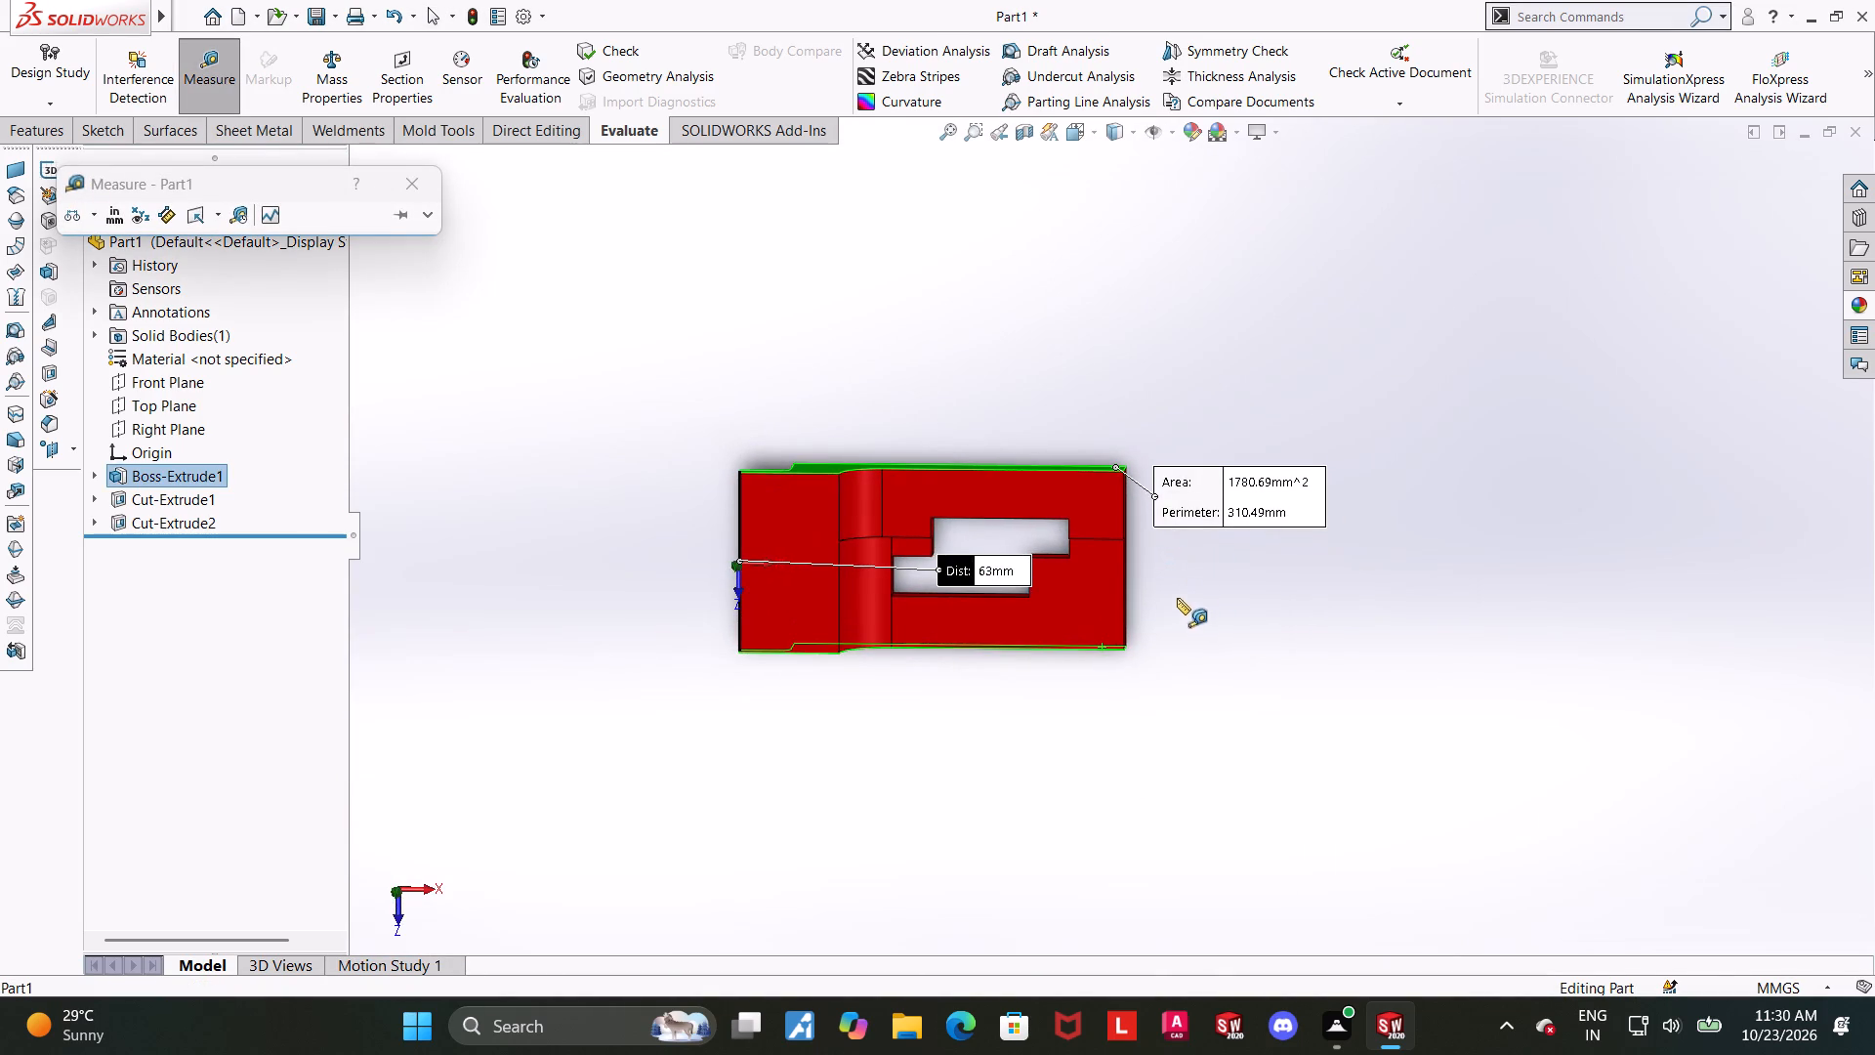
pyautogui.moveTo(1170, 611); pyautogui.dragTo(1160, 489, button='middle')
pyautogui.press('Escape')
# Measure the distance from the shallow step wall beside the opening's outer end to the part's rear side face.
pyautogui.scroll(-6, 1164, 493)
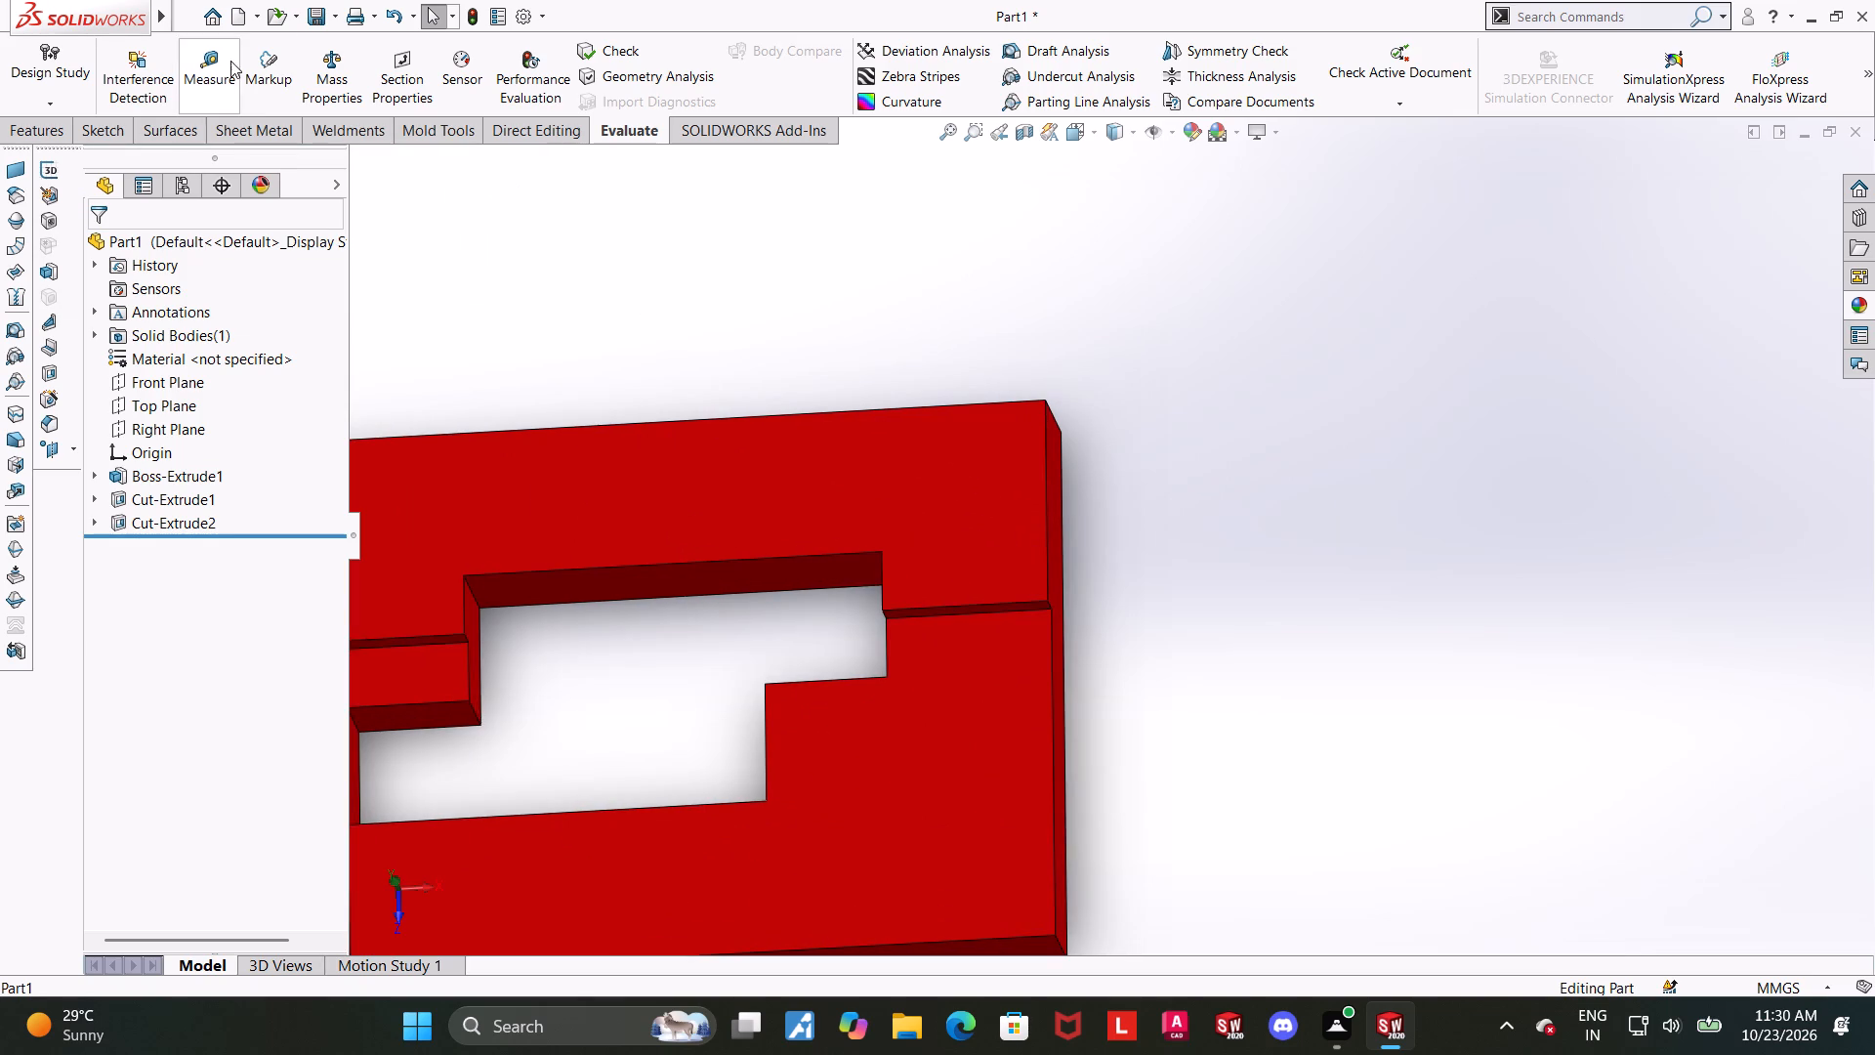
pyautogui.click(228, 61)
pyautogui.moveTo(1057, 534); pyautogui.dragTo(1052, 469, button='middle')
pyautogui.click(1004, 585)
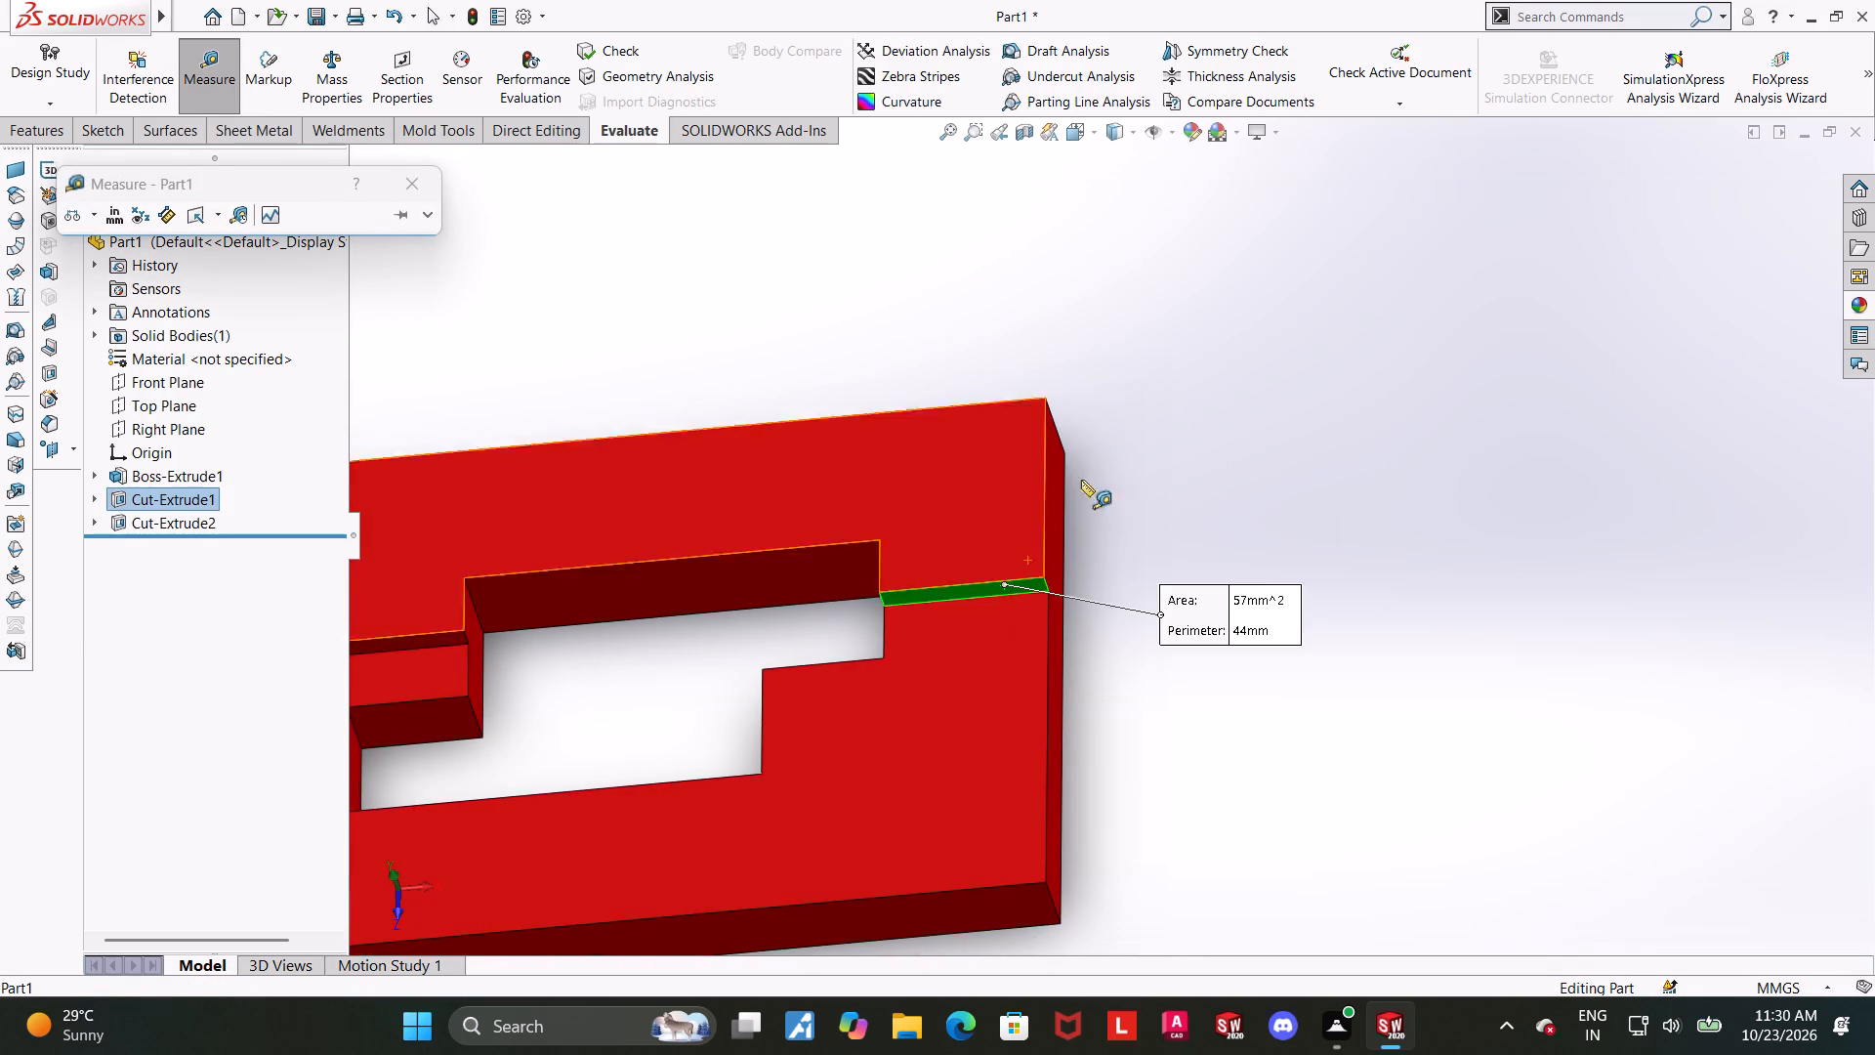
pyautogui.moveTo(1090, 443); pyautogui.dragTo(1089, 683, button='middle')
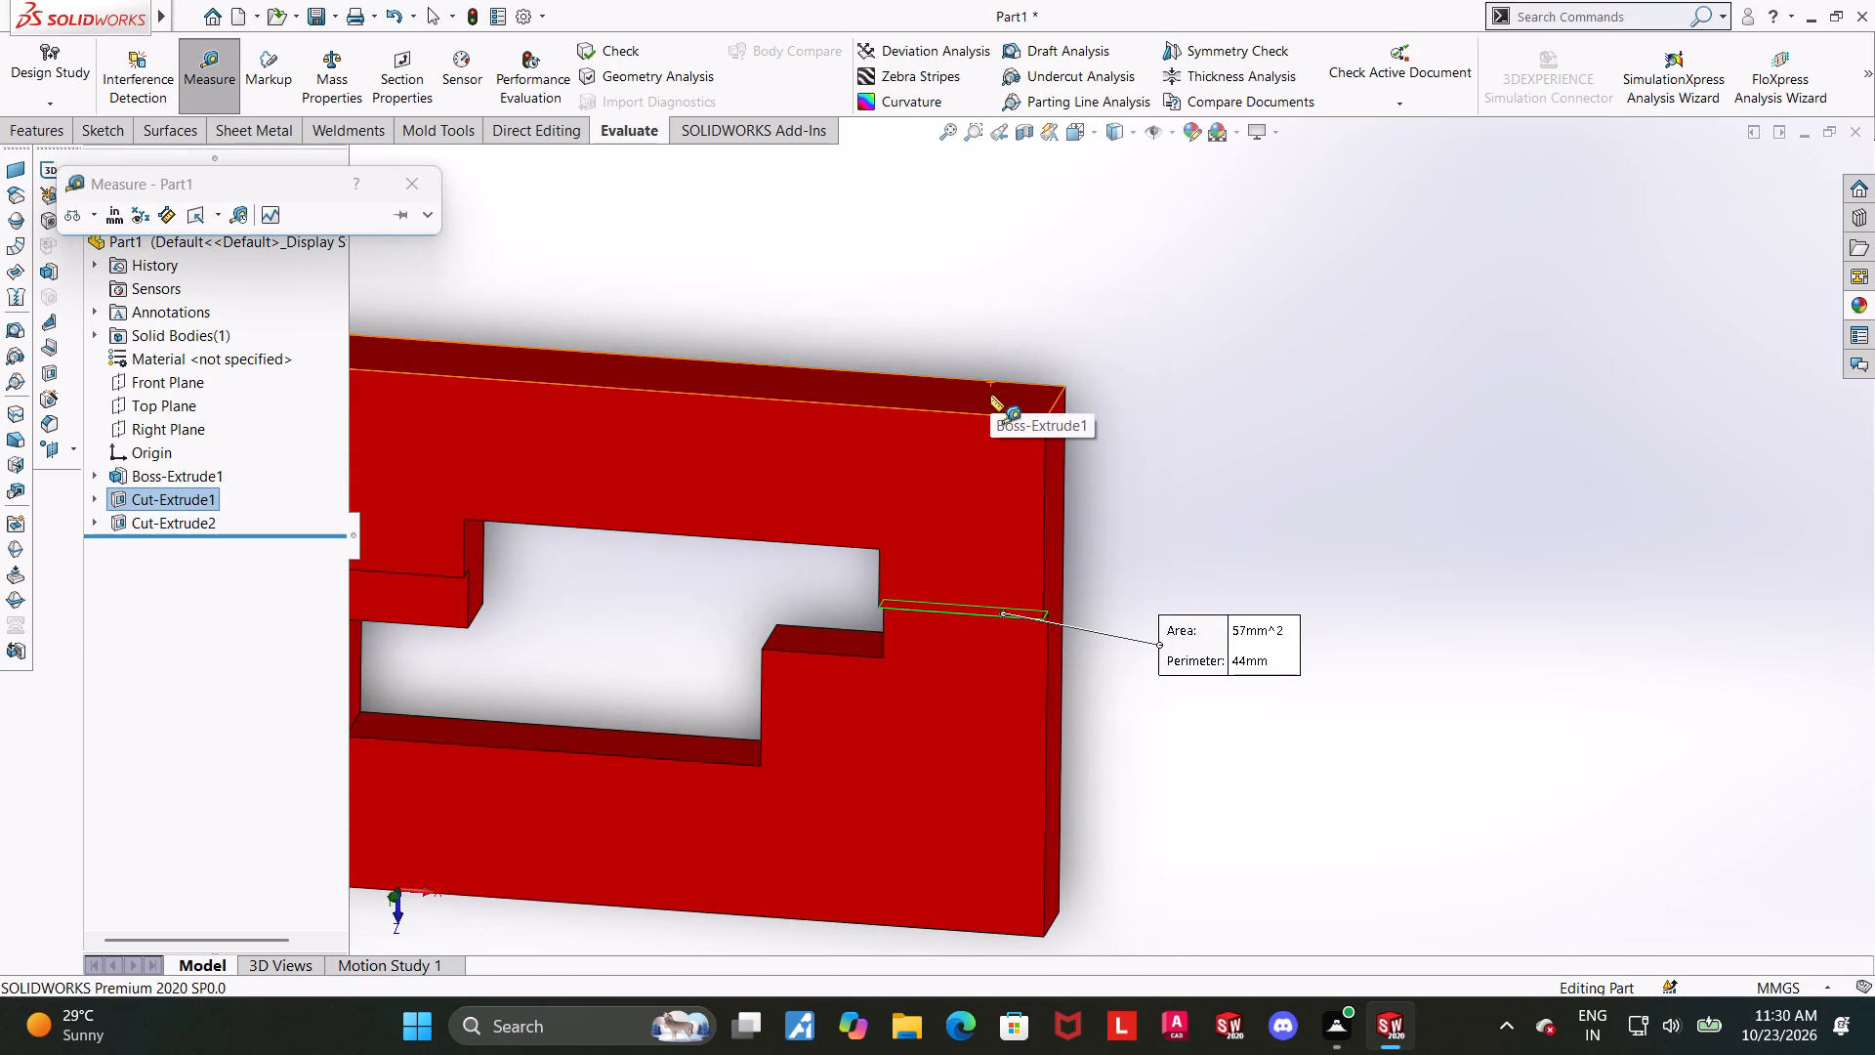
pyautogui.click(990, 395)
pyautogui.scroll(1, 1168, 623)
pyautogui.press('Escape')
# Examine the whole part in isometric and from its end, underside and ledge side, including the curved cut and stepped opening.
pyautogui.moveTo(1166, 635); pyautogui.dragTo(1201, 359, button='middle')
pyautogui.scroll(4, 1201, 359)
pyautogui.moveTo(1084, 549); pyautogui.dragTo(1016, 464, button='middle')
pyautogui.hotkey('ctrl', '7')
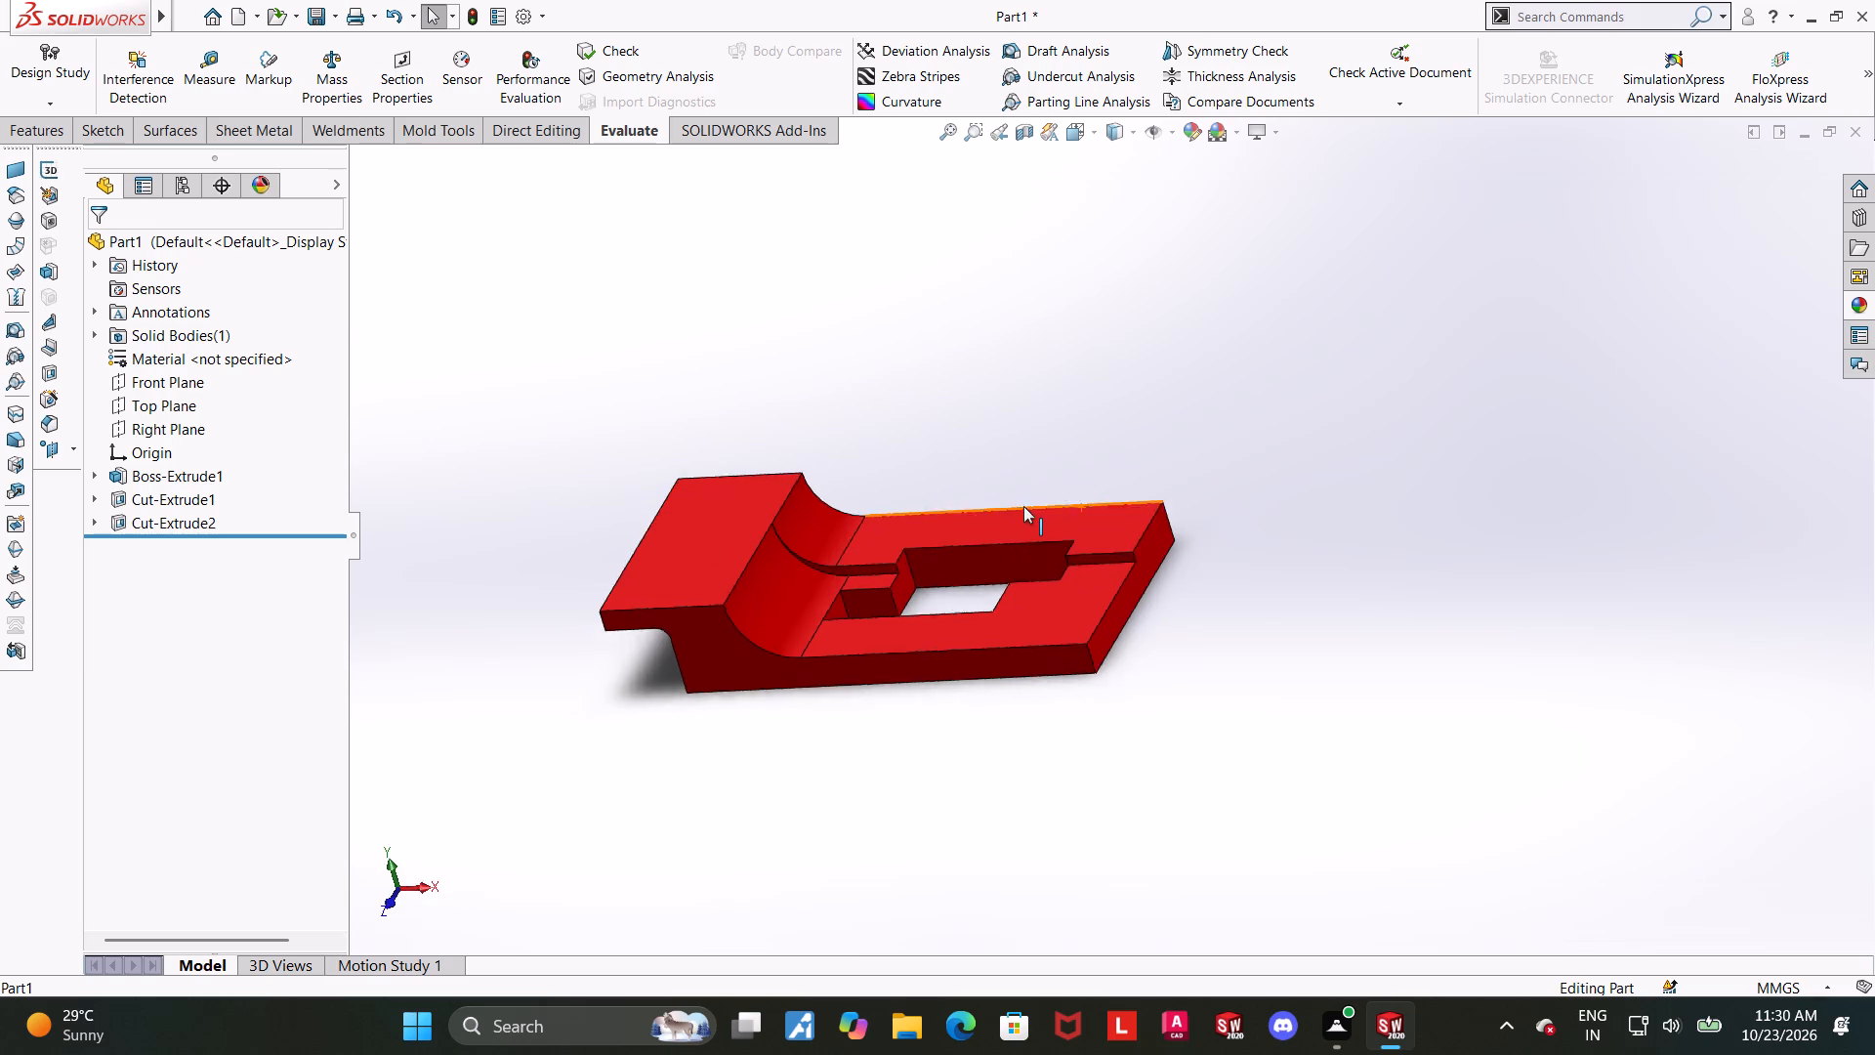
pyautogui.scroll(1, 1357, 687)
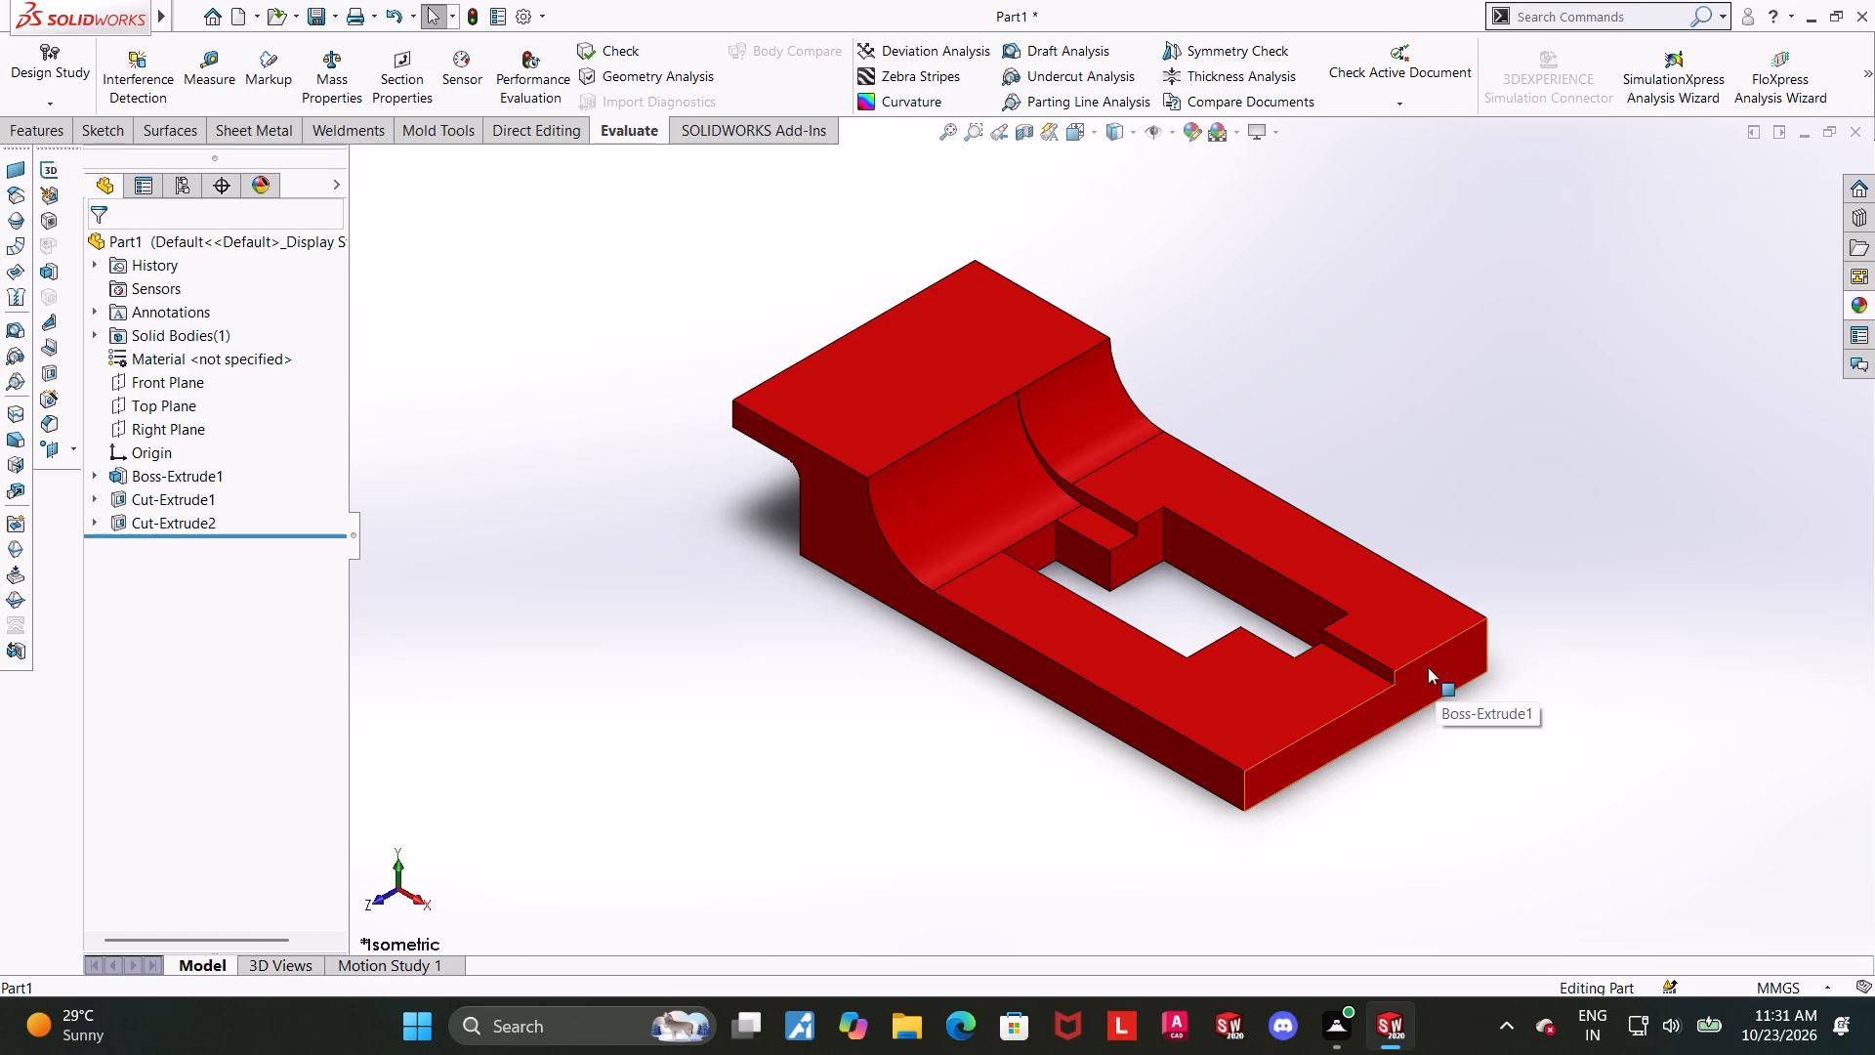
pyautogui.scroll(1, 1428, 667)
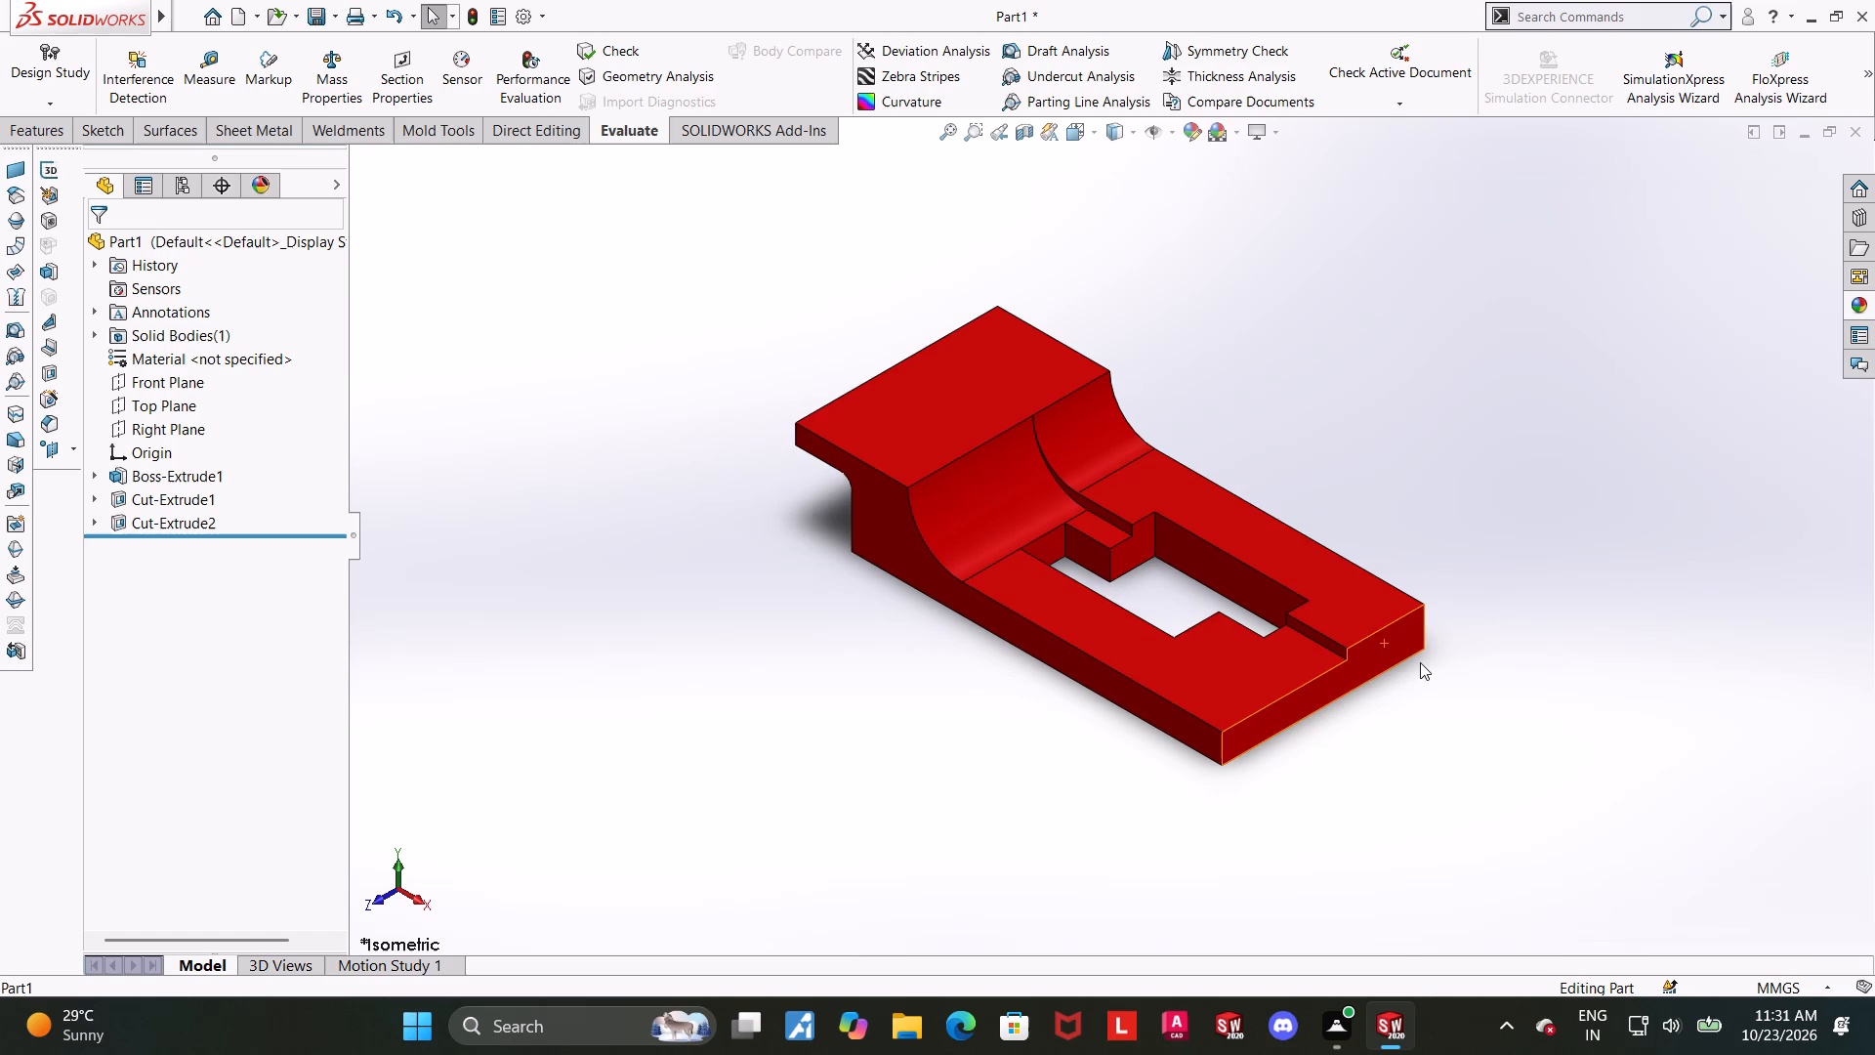
pyautogui.moveTo(1410, 660); pyautogui.dragTo(1346, 642, button='middle')
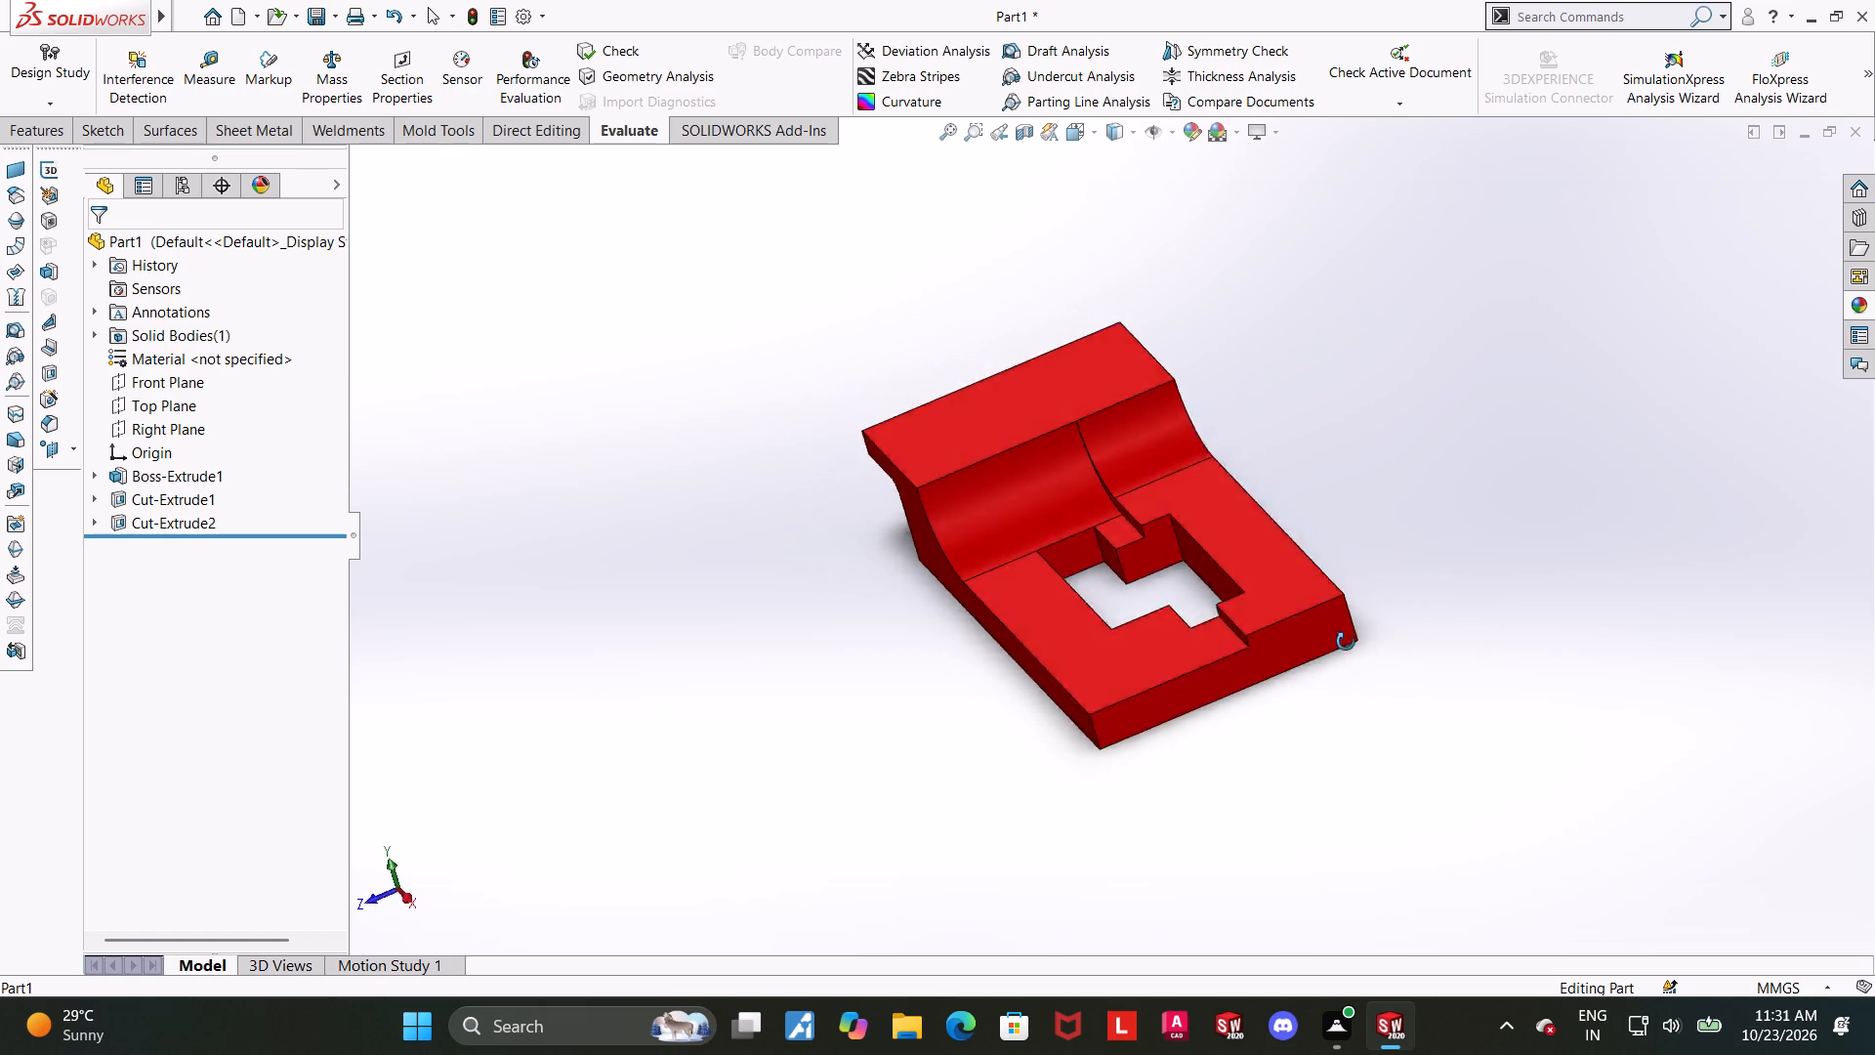
pyautogui.moveTo(1346, 642); pyautogui.dragTo(1273, 842, button='middle')
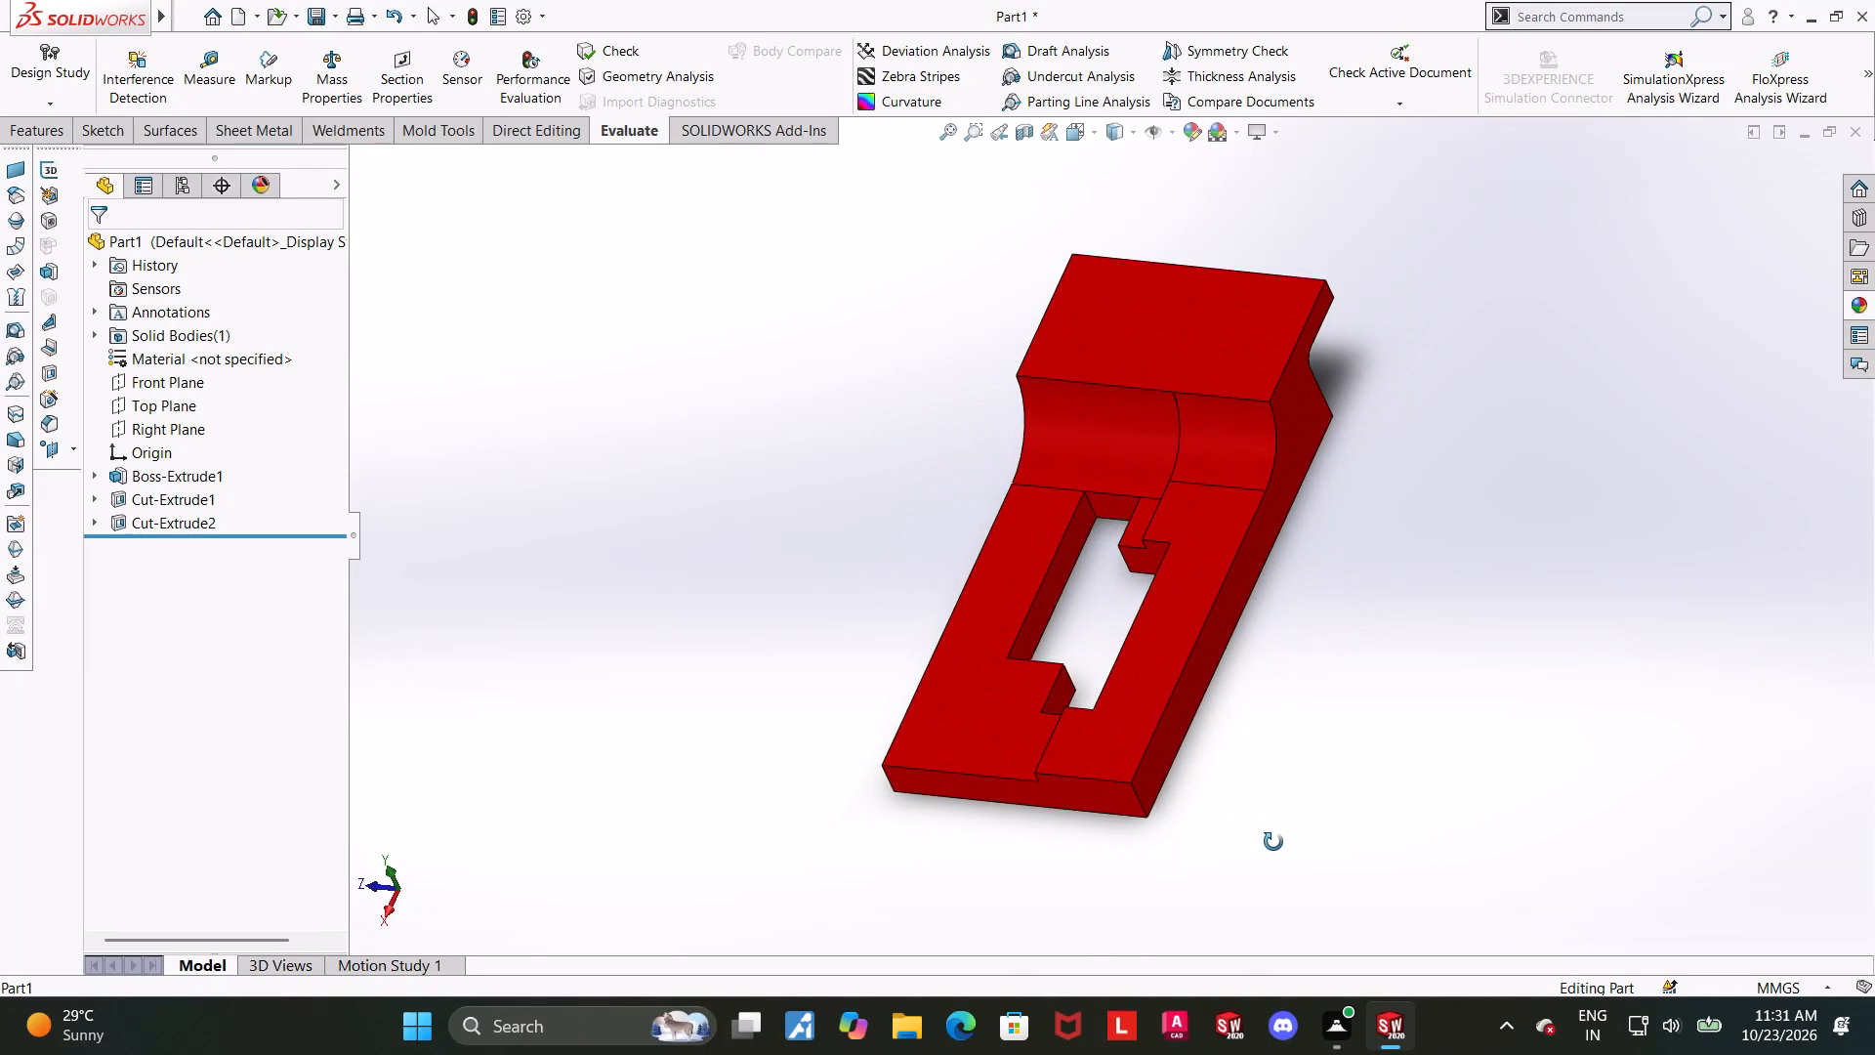
pyautogui.moveTo(1273, 842); pyautogui.dragTo(1362, 603, button='middle')
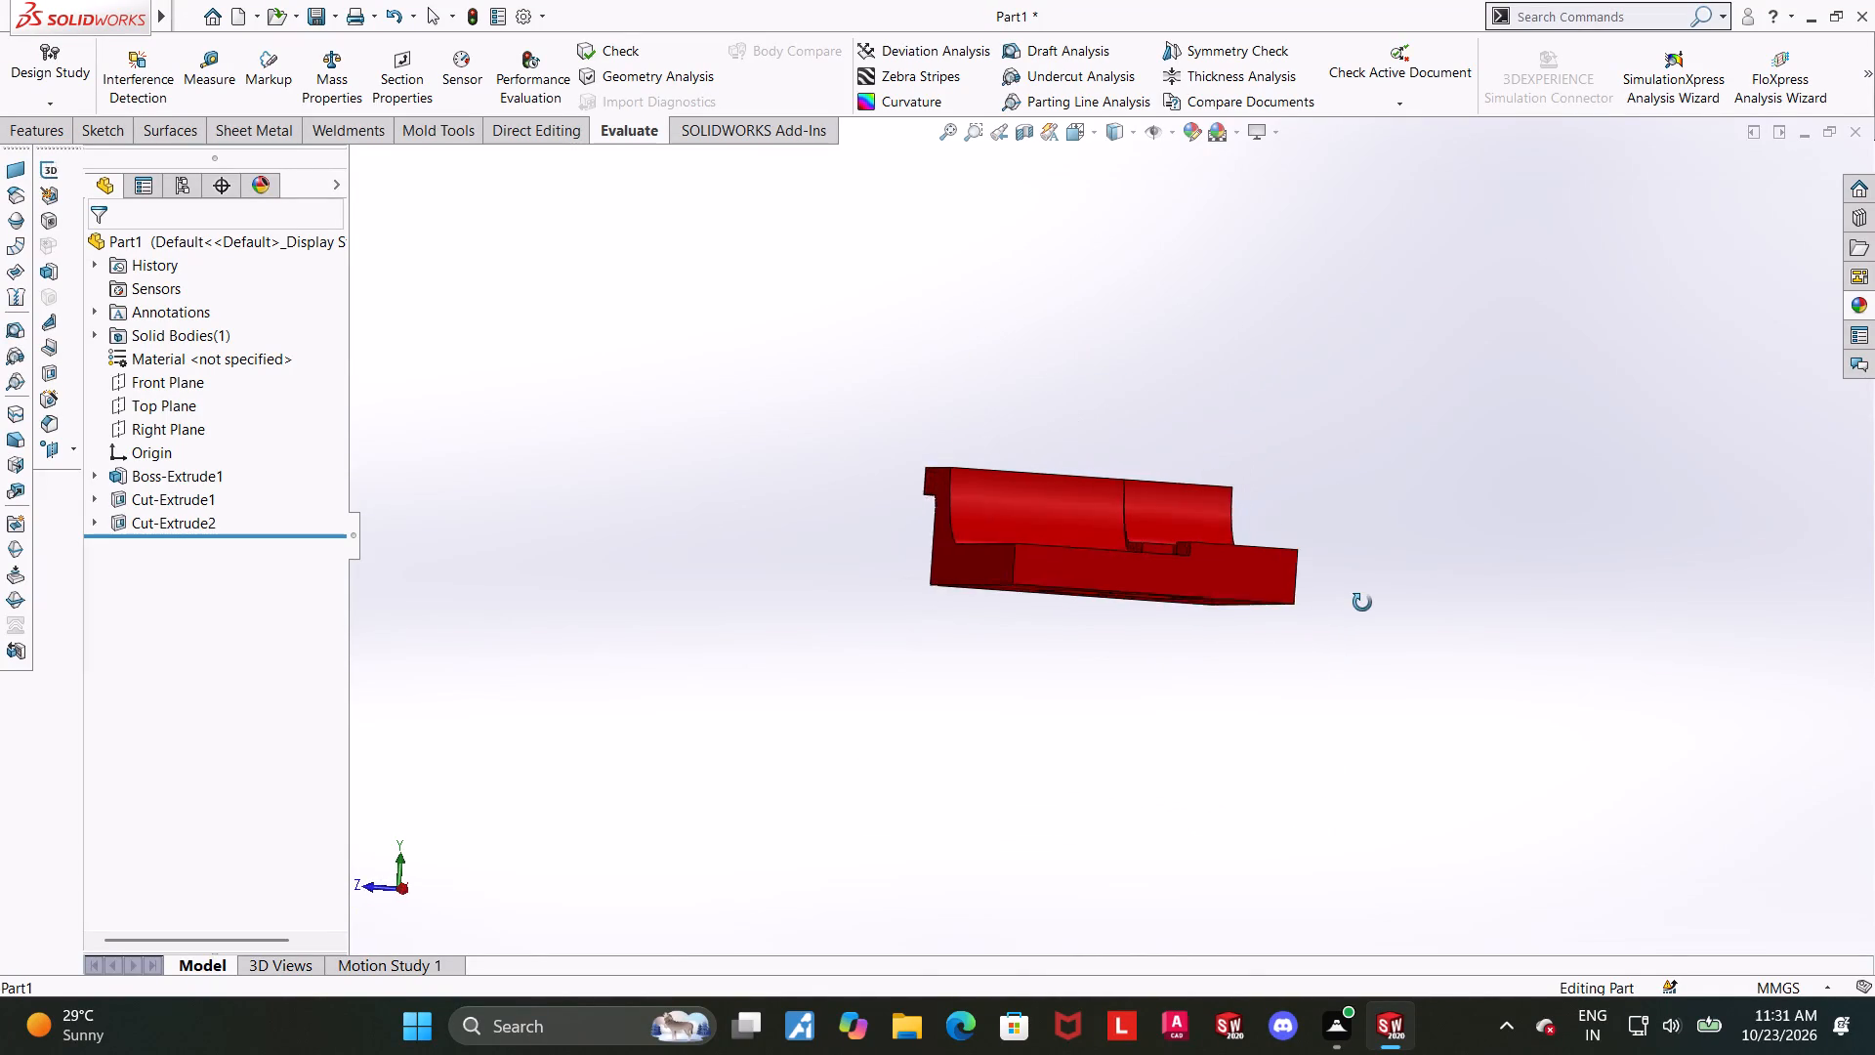
pyautogui.moveTo(1362, 603); pyautogui.dragTo(1463, 602, button='middle')
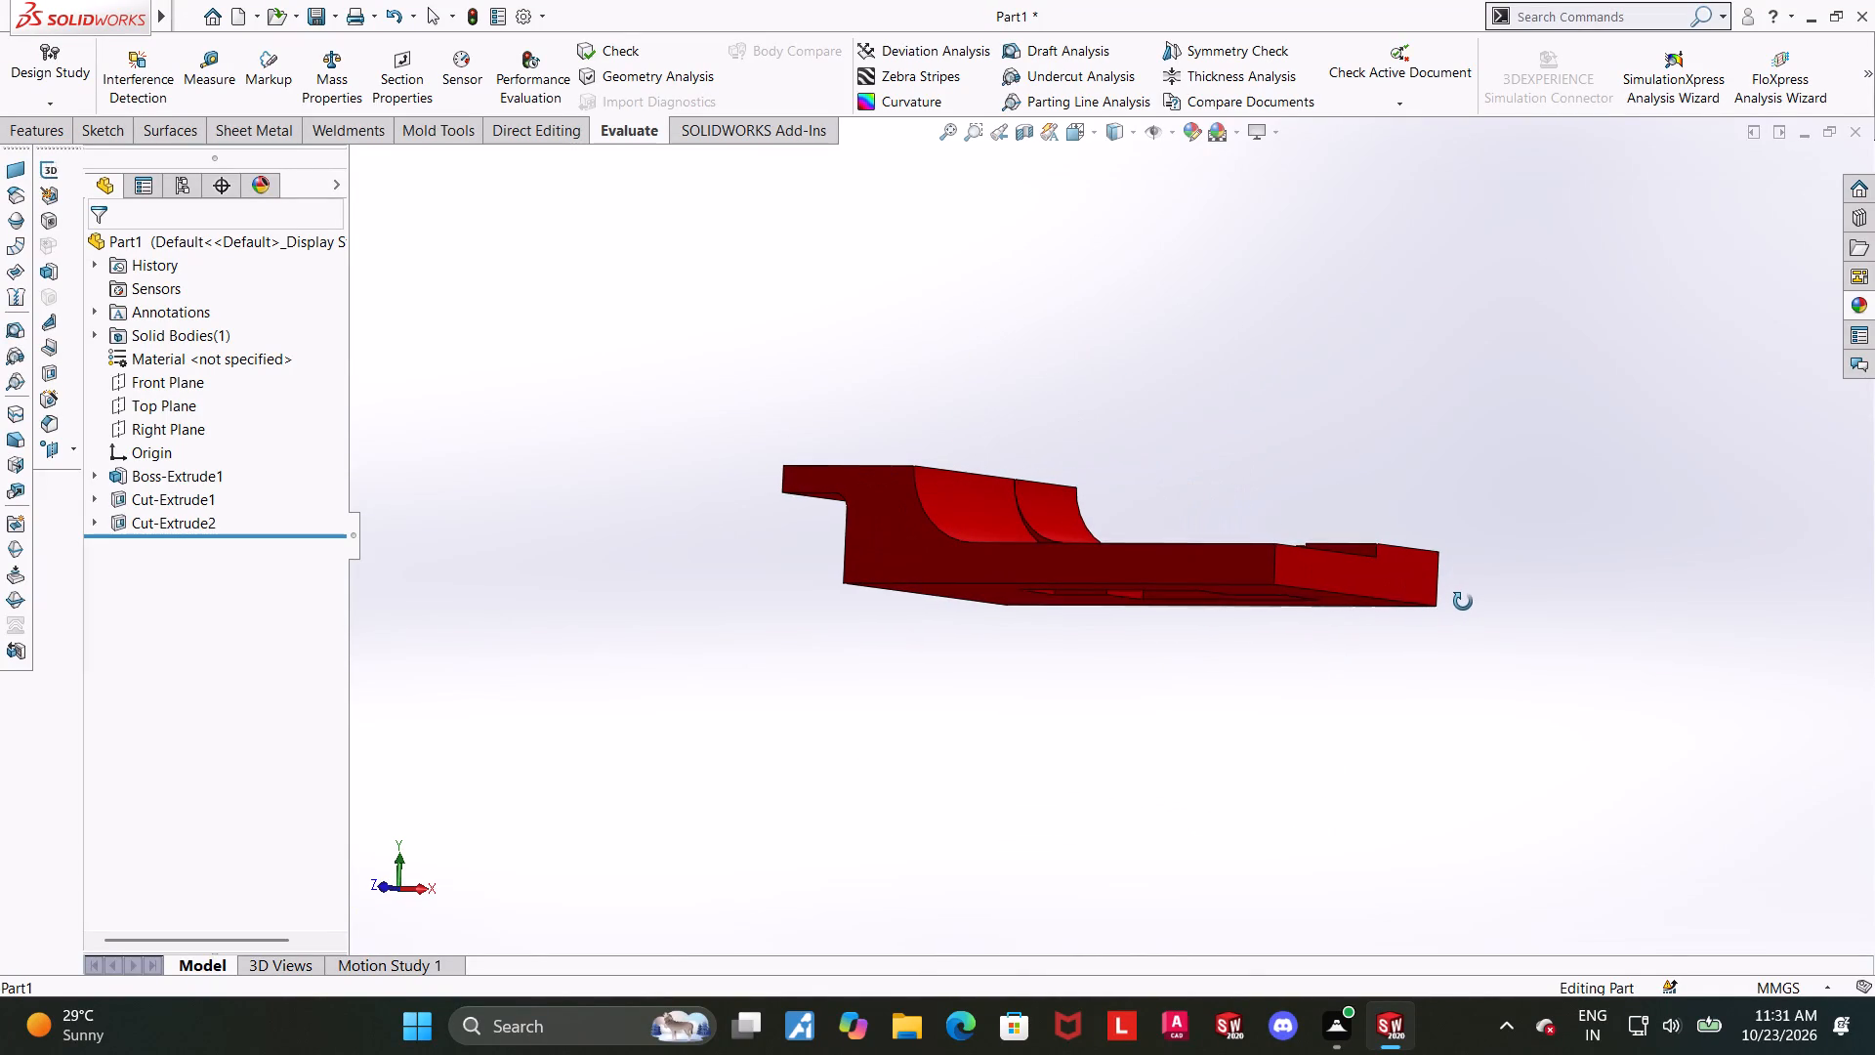
pyautogui.moveTo(1463, 602); pyautogui.dragTo(1407, 614, button='middle')
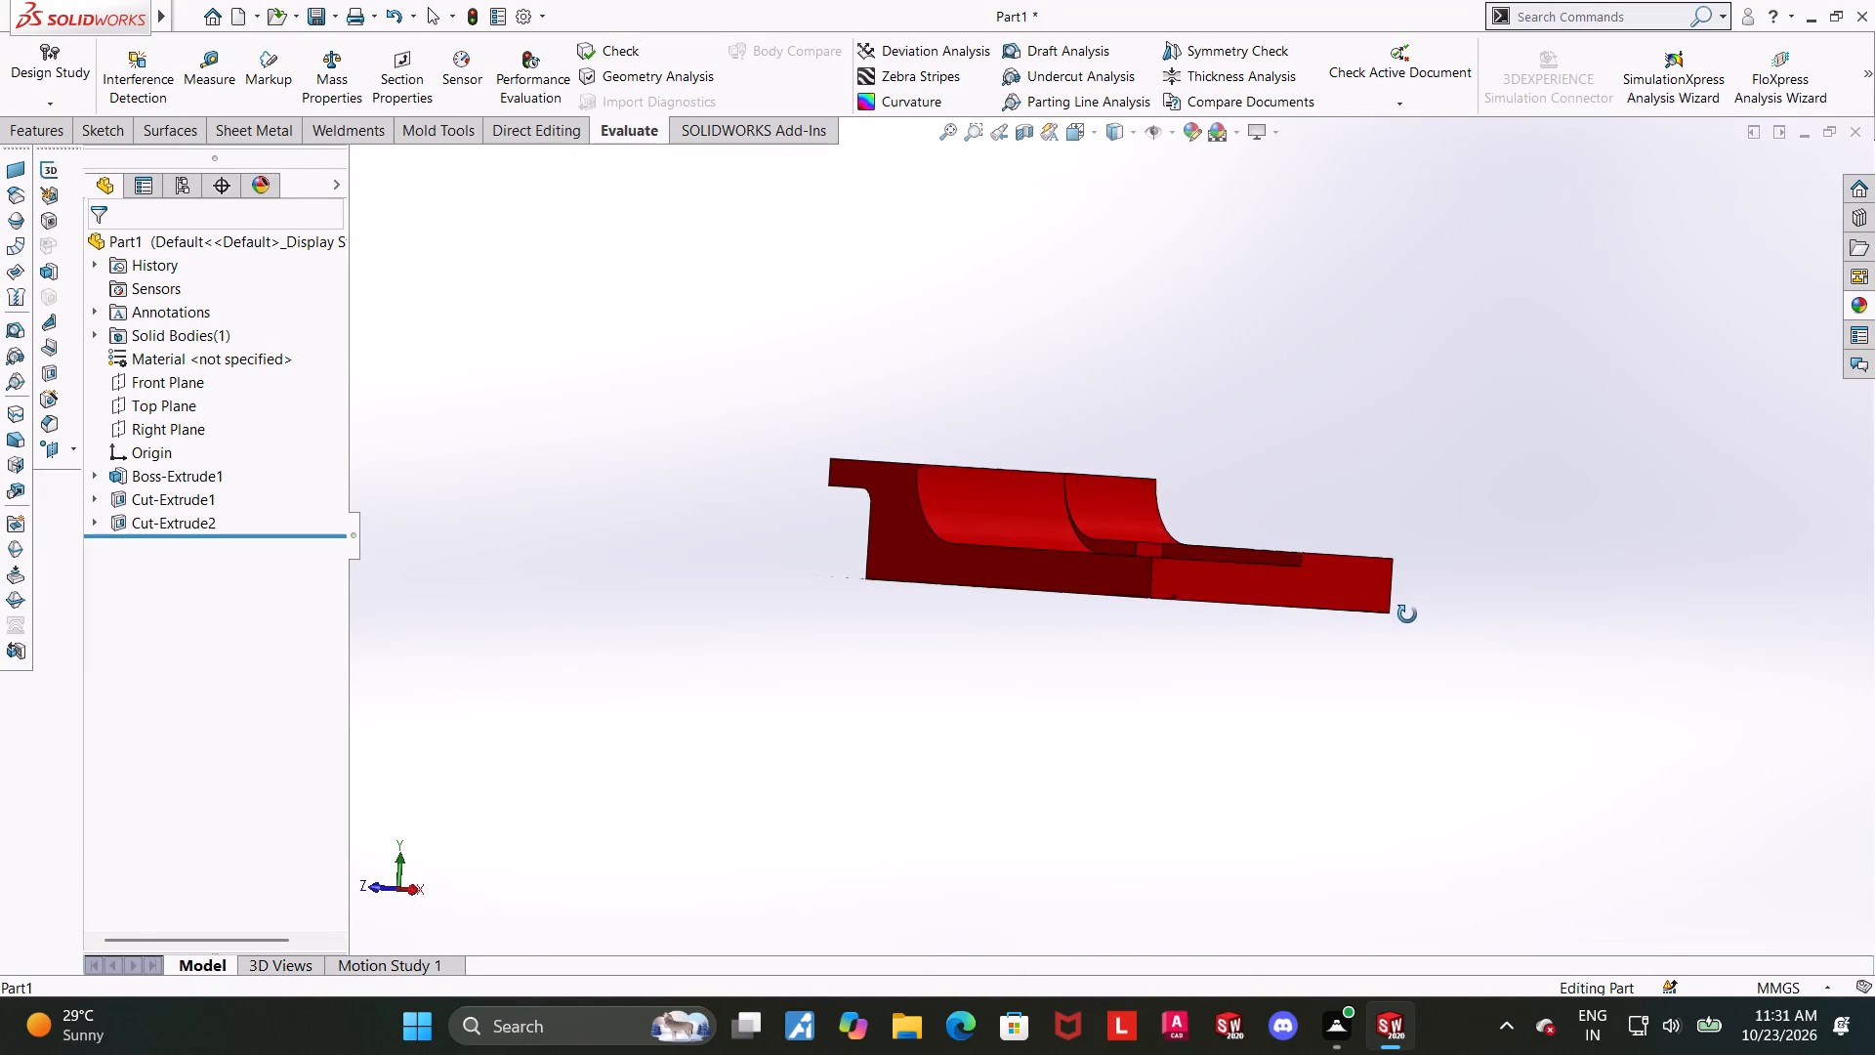
pyautogui.moveTo(1407, 614); pyautogui.dragTo(1392, 619, button='middle')
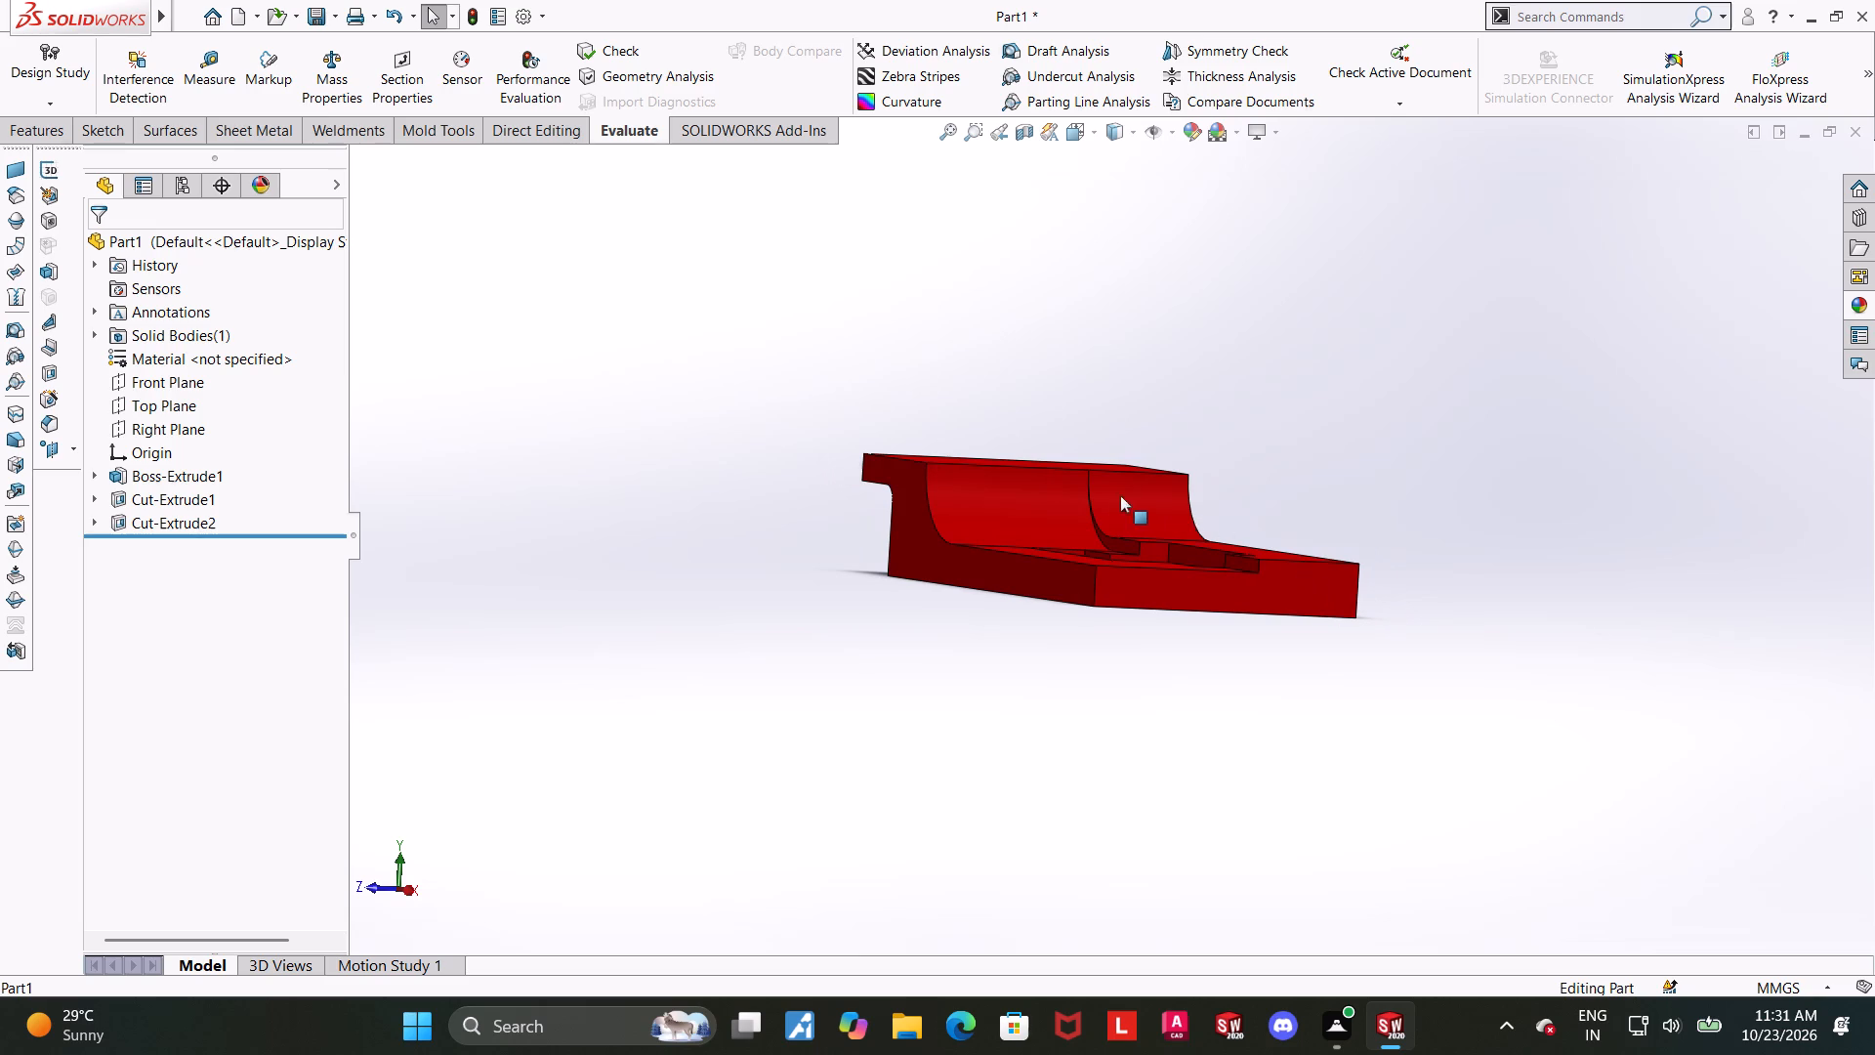
pyautogui.moveTo(1088, 504); pyautogui.dragTo(1069, 518, button='middle')
pyautogui.scroll(-4, 1002, 424)
pyautogui.moveTo(976, 479); pyautogui.dragTo(969, 479, button='middle')
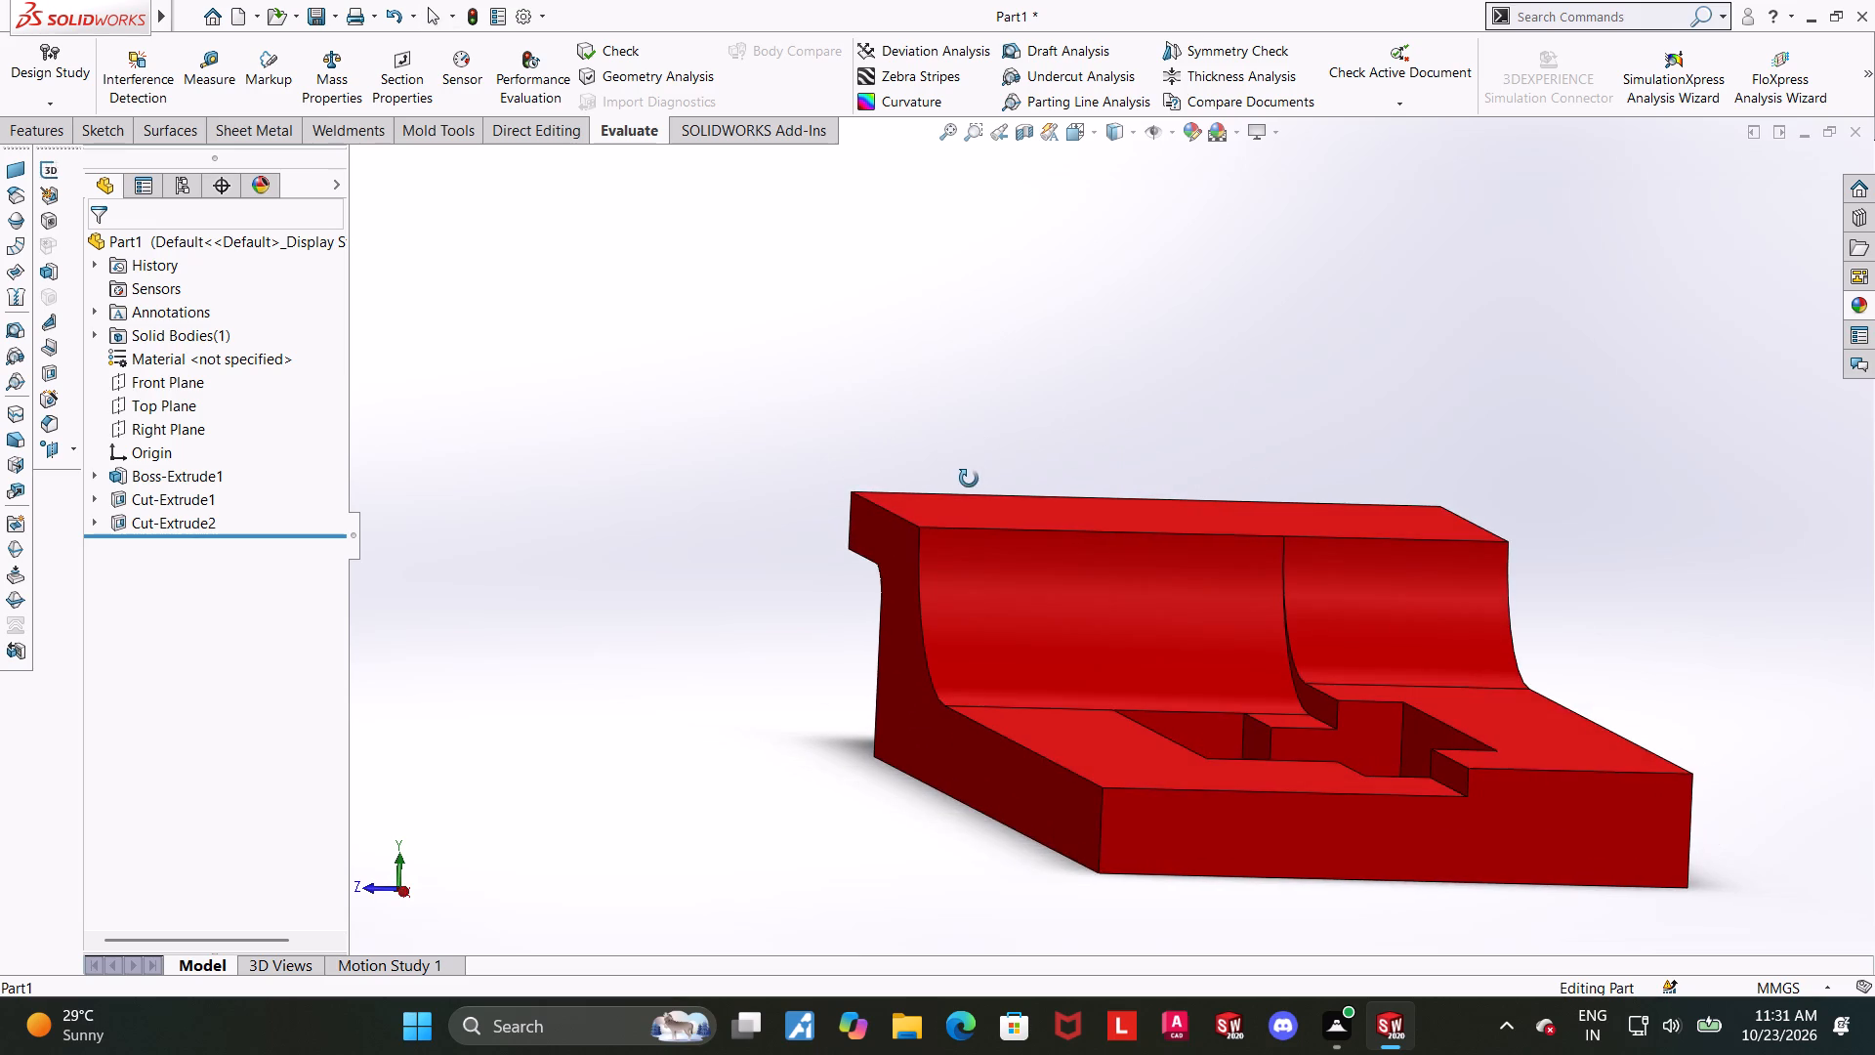
pyautogui.moveTo(969, 479); pyautogui.dragTo(965, 479, button='middle')
pyautogui.scroll(1, 1098, 501)
pyautogui.scroll(-3, 1175, 503)
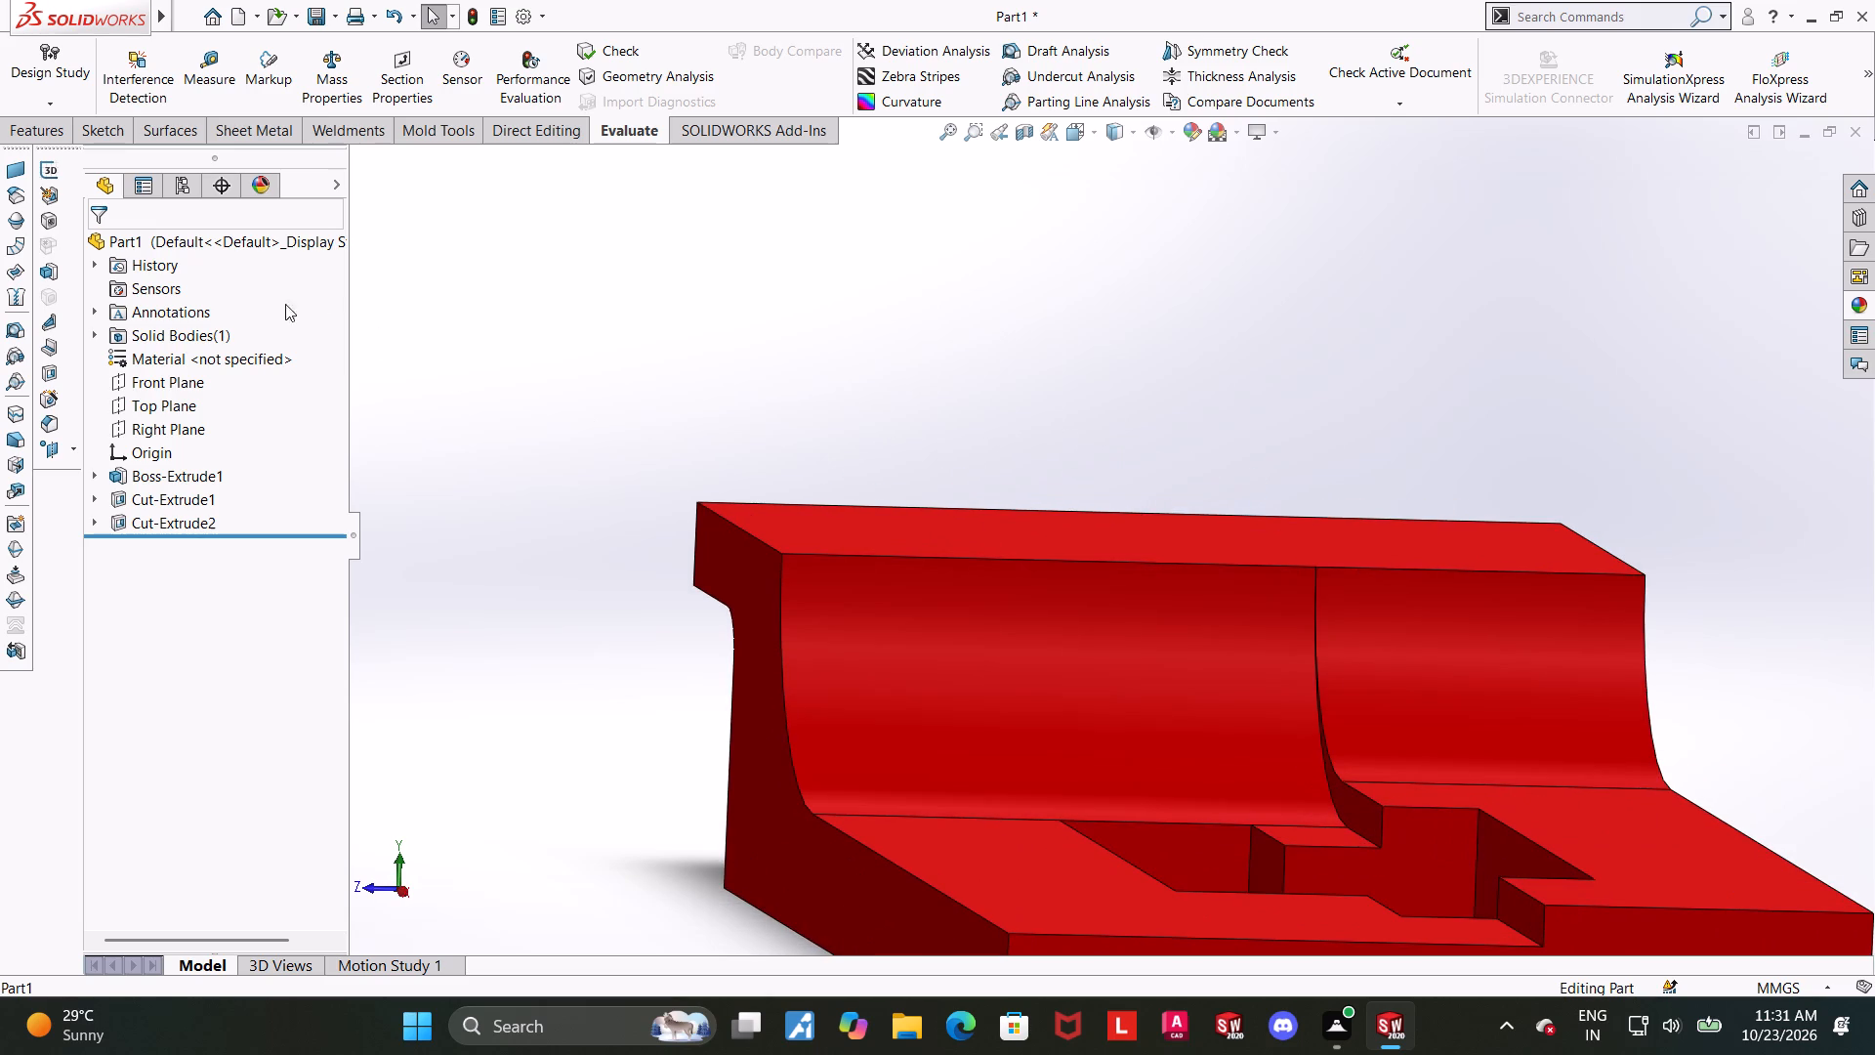
pyautogui.moveTo(405, 418); pyautogui.dragTo(752, 495, button='middle')
pyautogui.scroll(3, 751, 493)
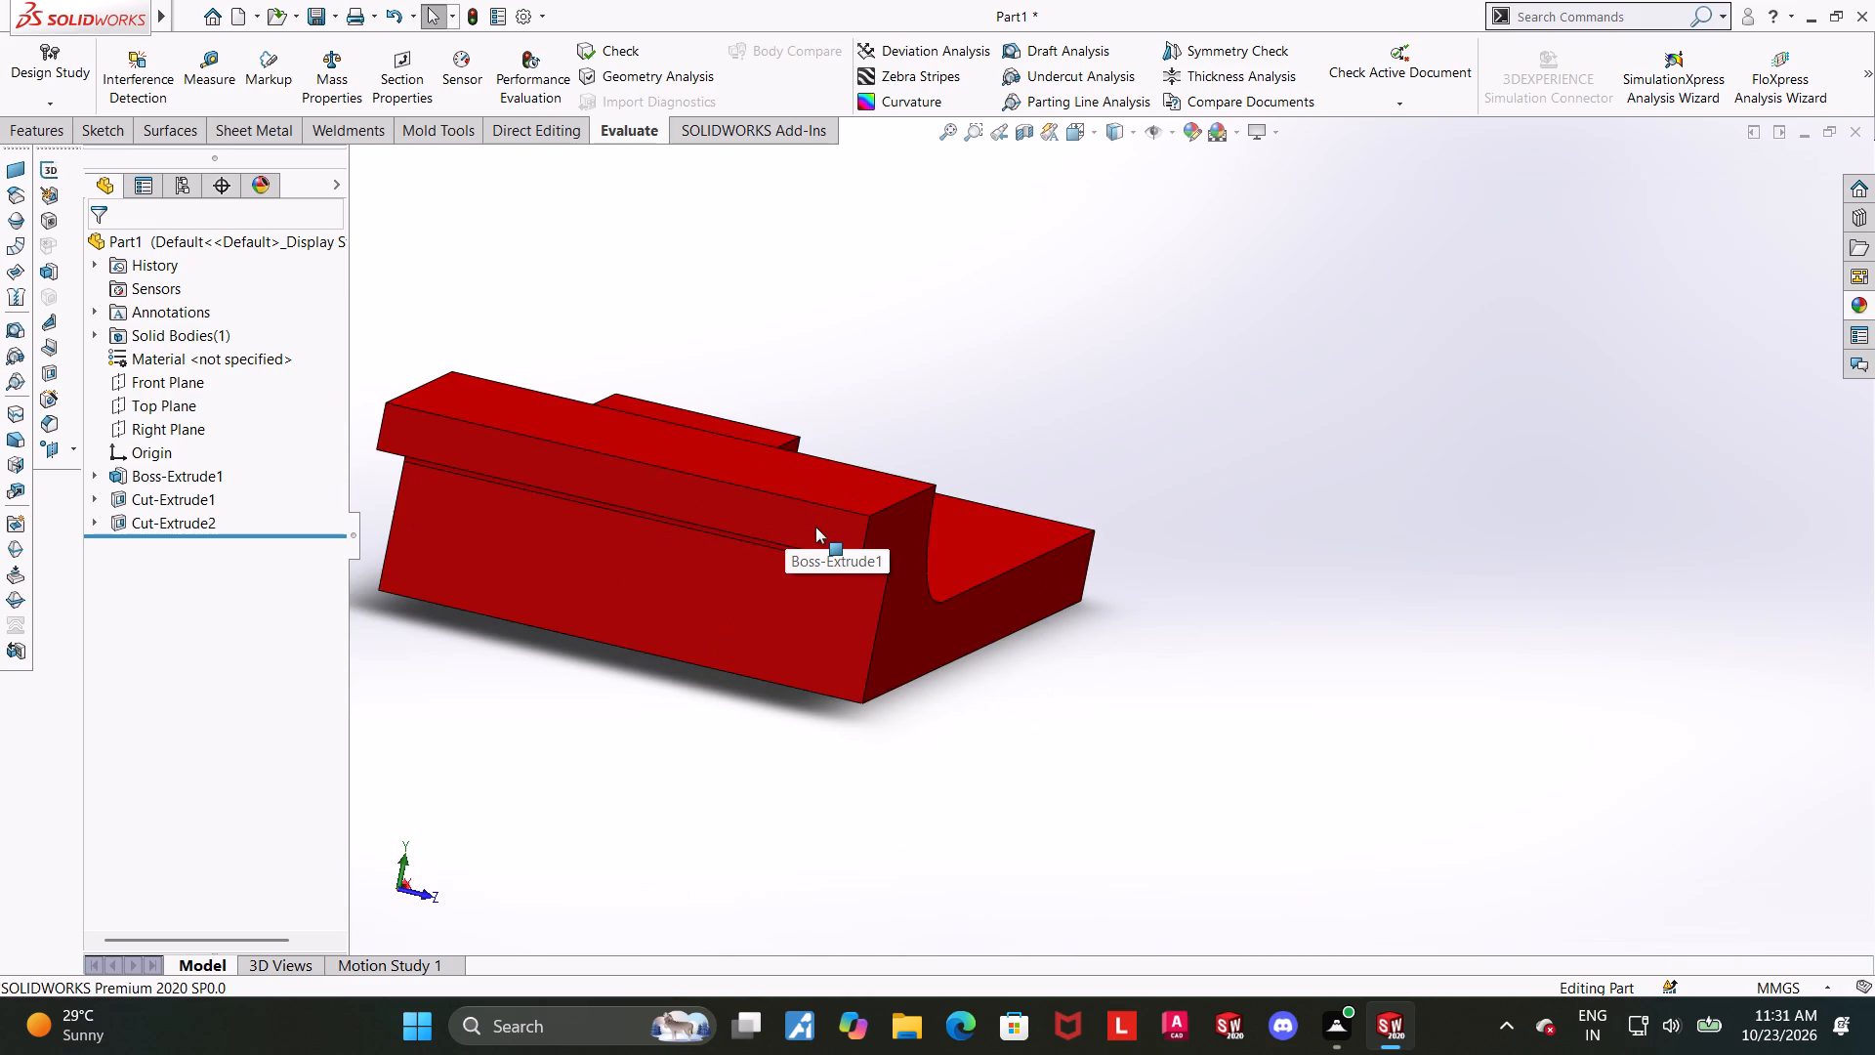
# Start a sketch on the narrow outer end face of the upper ledge, viewed normal to it.
pyautogui.click(815, 527)
pyautogui.click(896, 472)
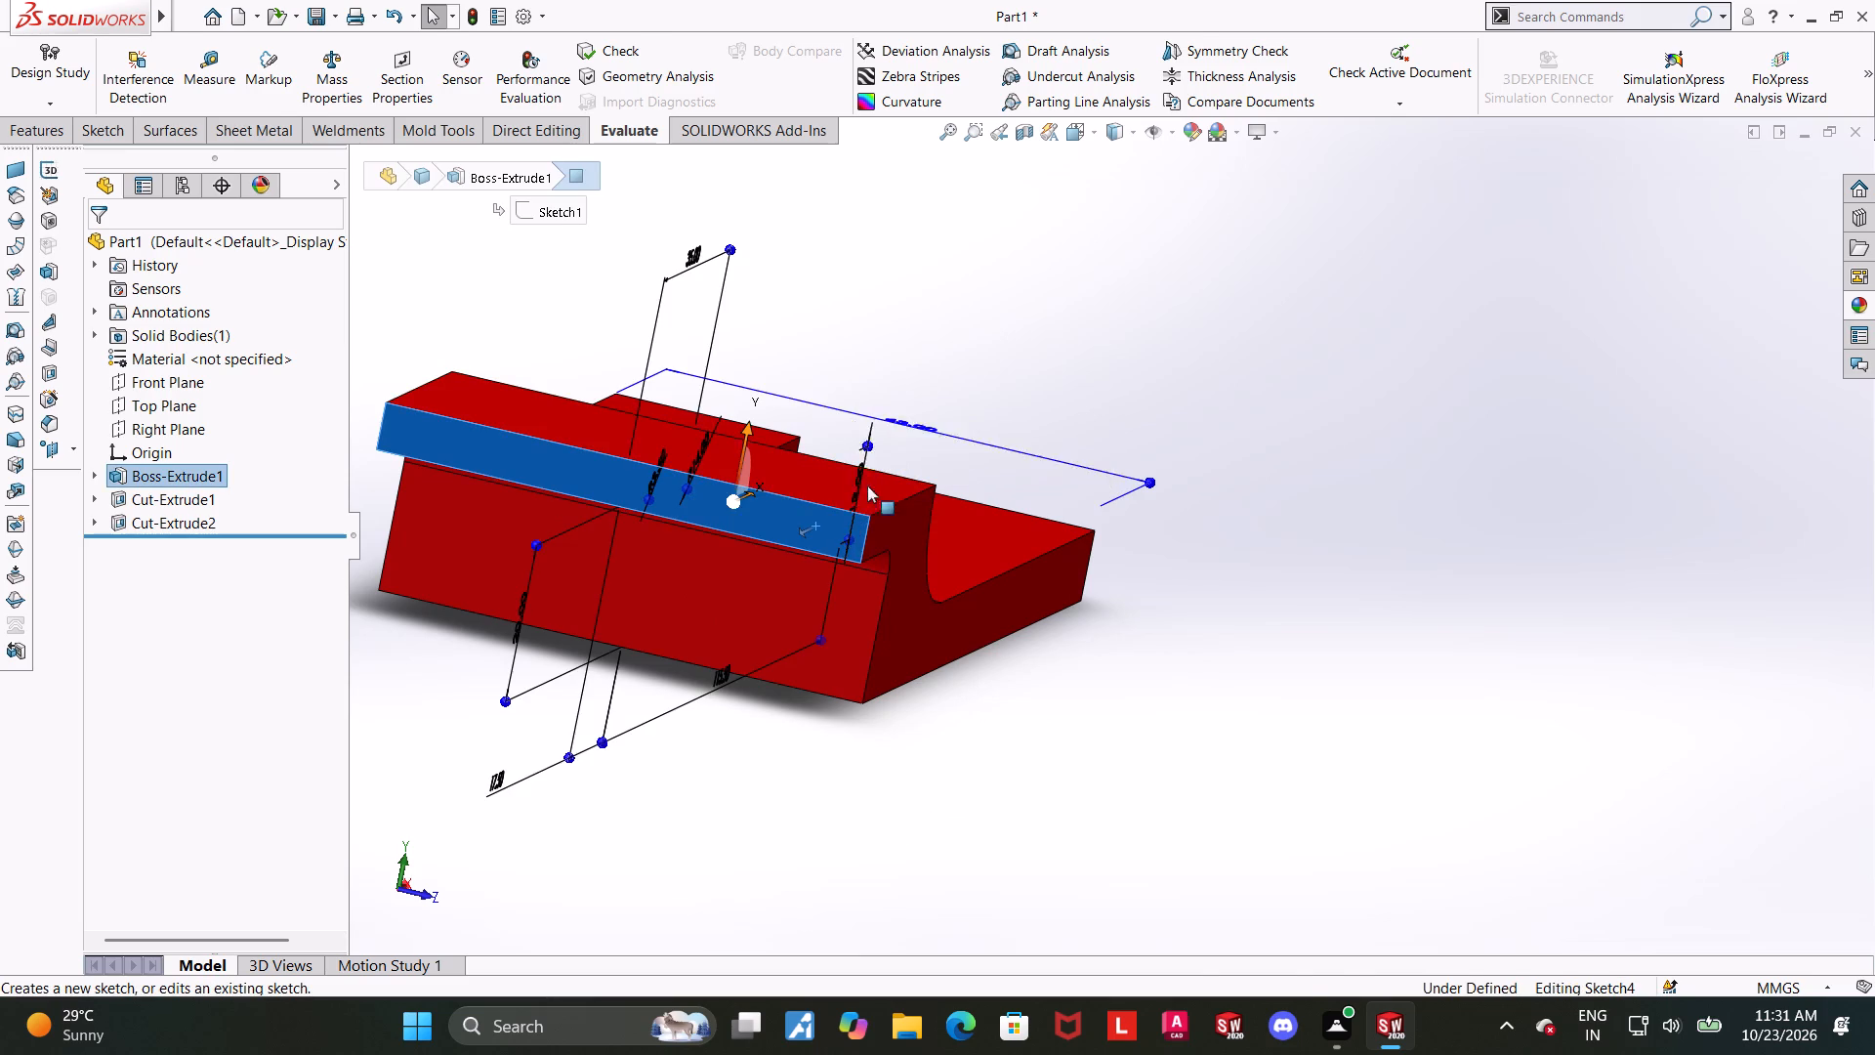
pyautogui.click(195, 550)
pyautogui.click(254, 523)
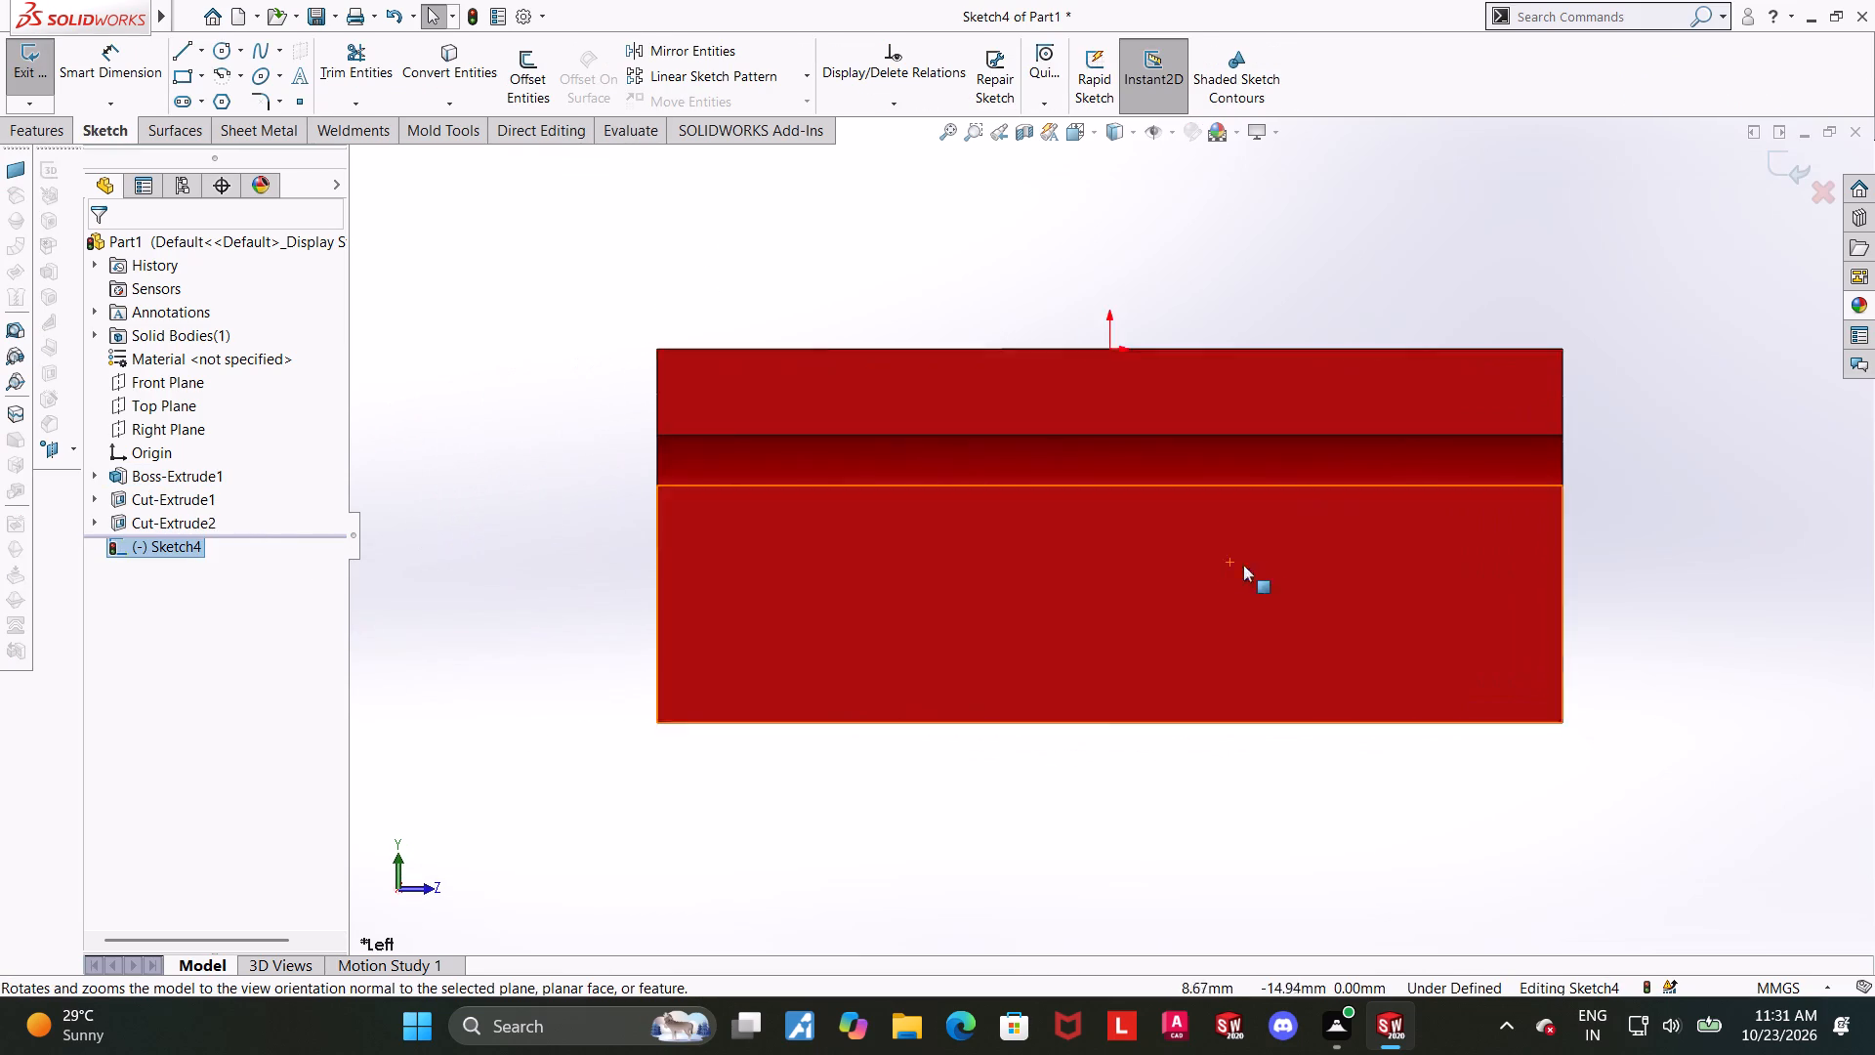
# Sketch a closed rectangle about 22 mm wide and 33 mm tall from the ledge's lower edge, overhanging the part's side and top.
pyautogui.scroll(5, 1267, 567)
pyautogui.scroll(-3, 1447, 439)
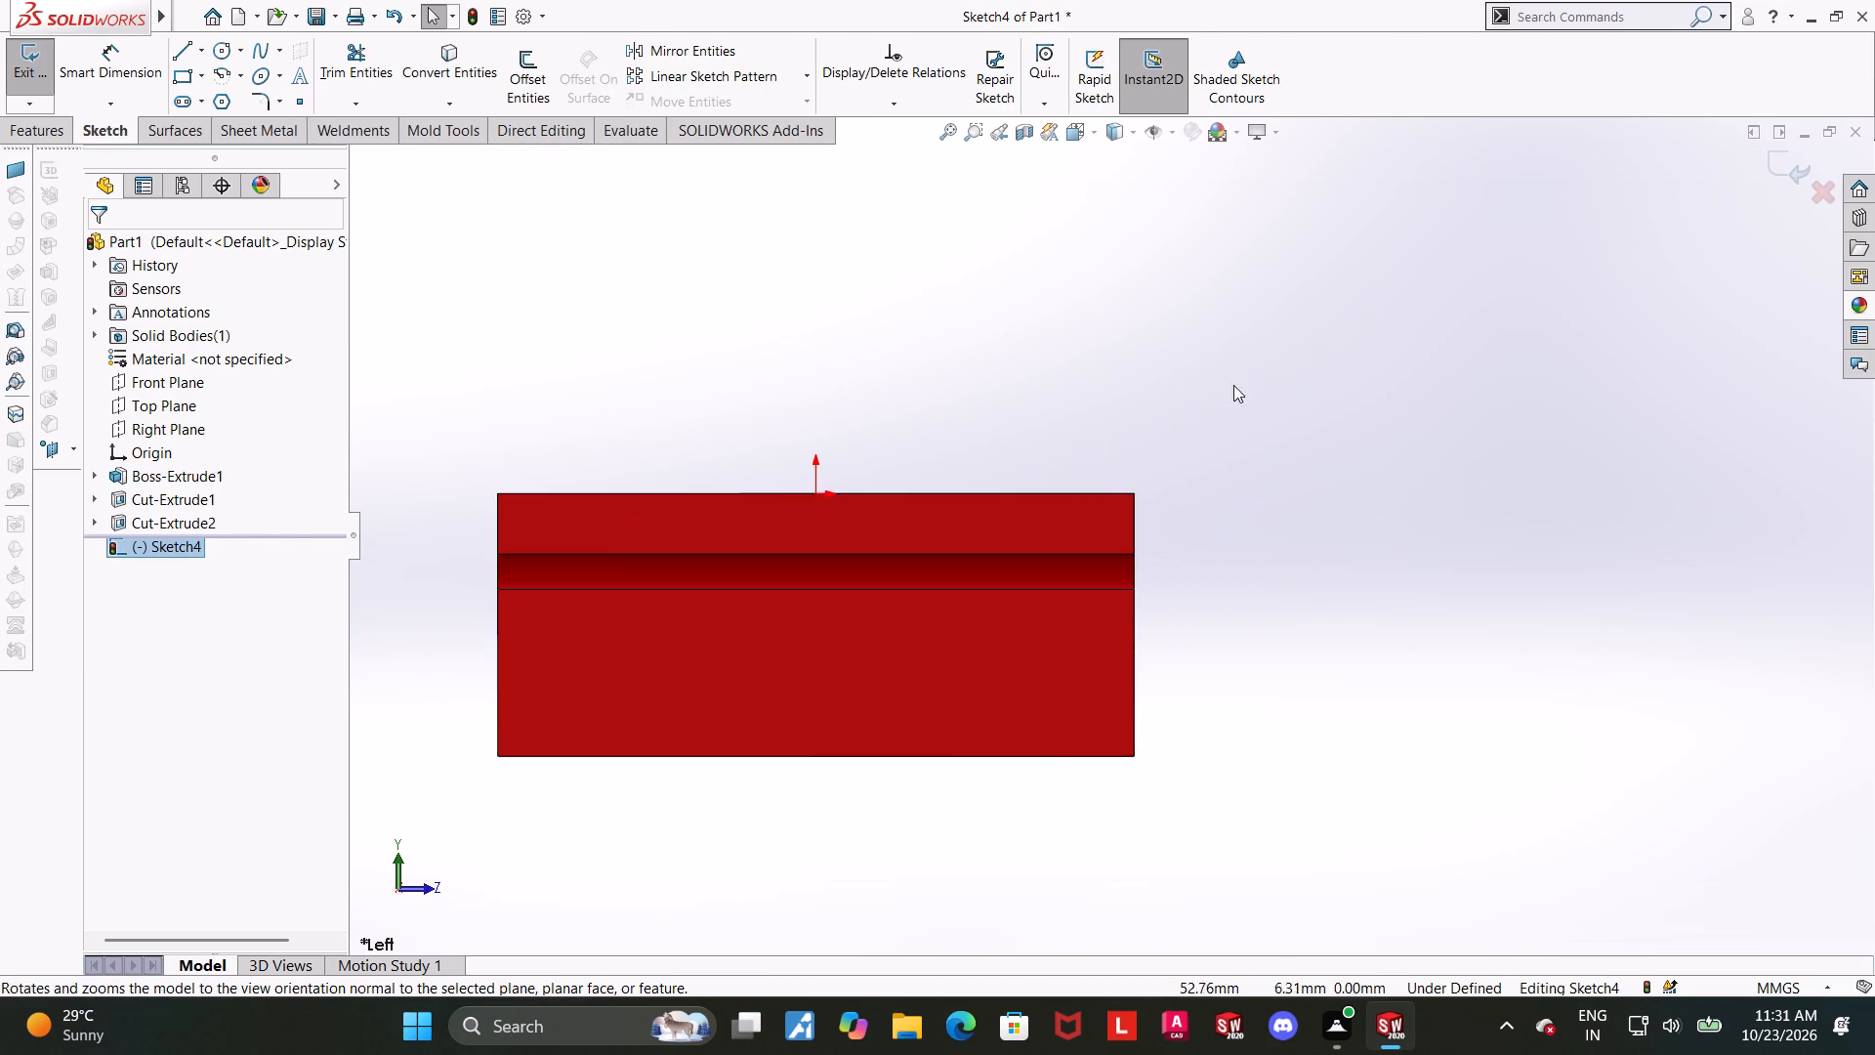
pyautogui.click(177, 52)
pyautogui.scroll(1, 1141, 499)
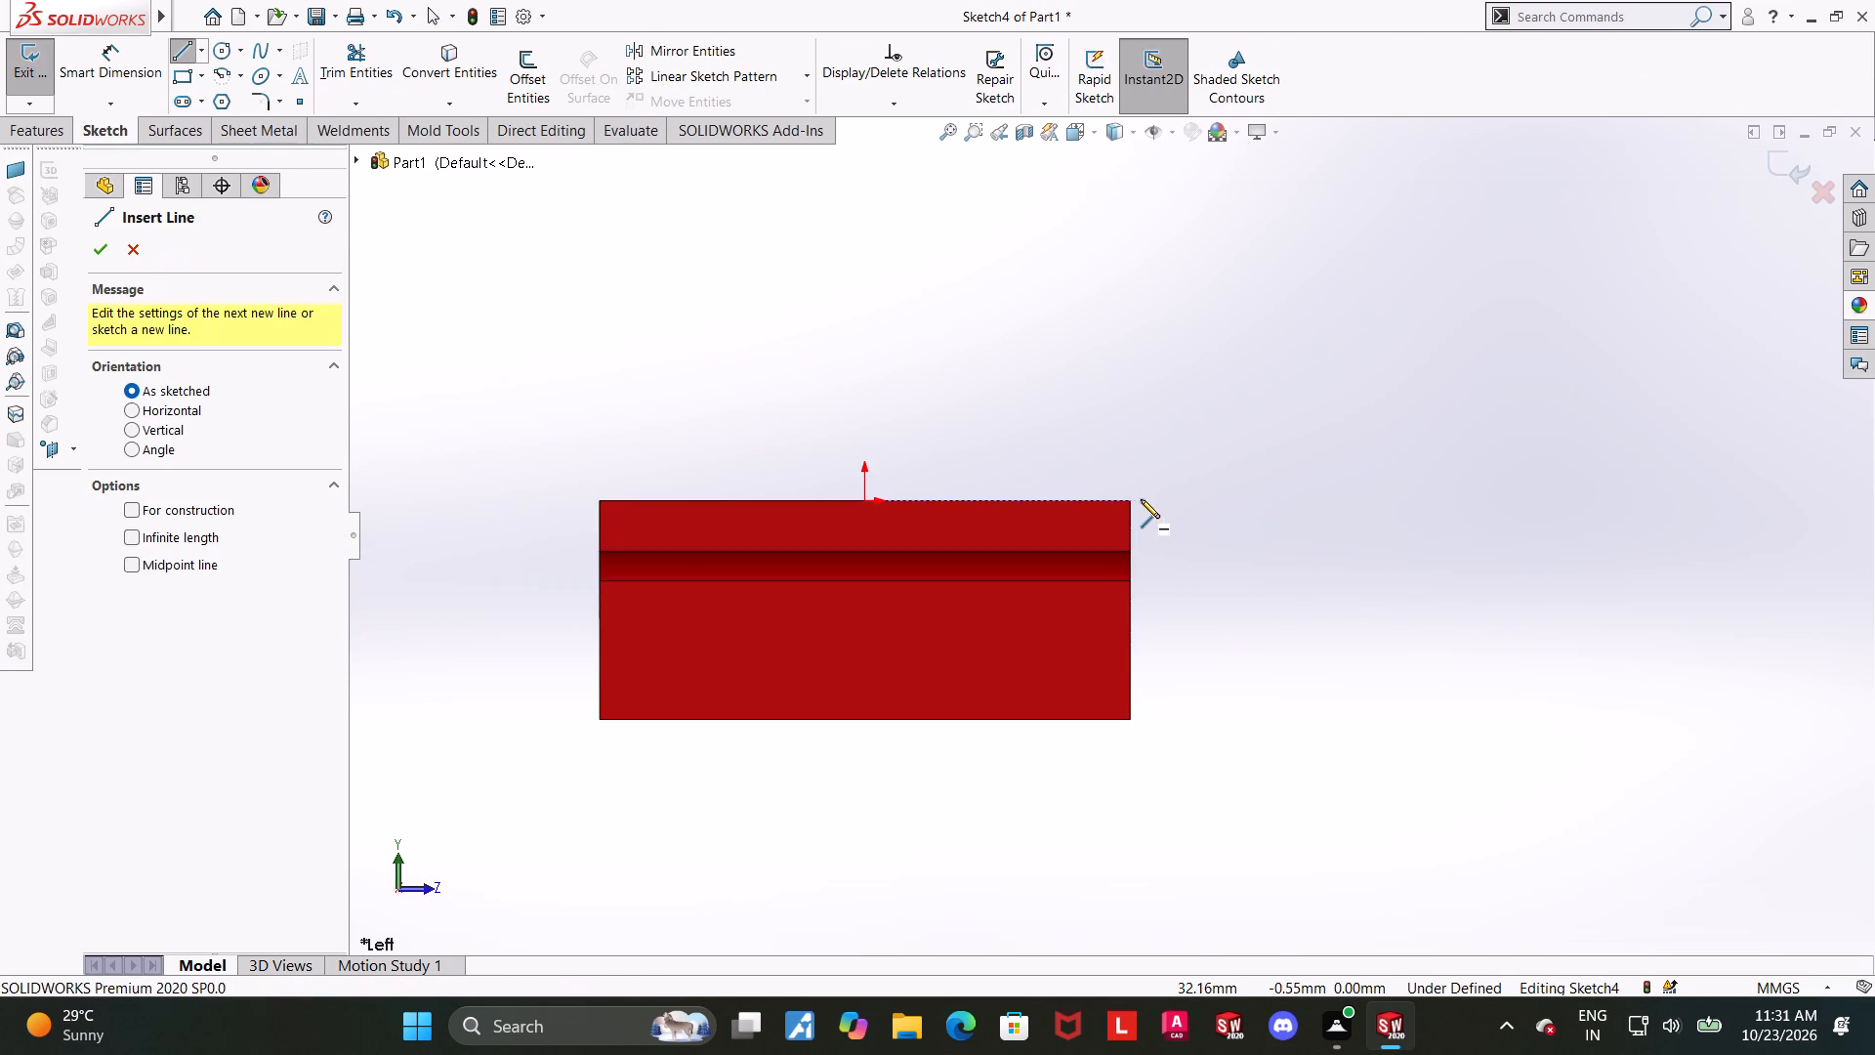
pyautogui.scroll(-2, 1443, 469)
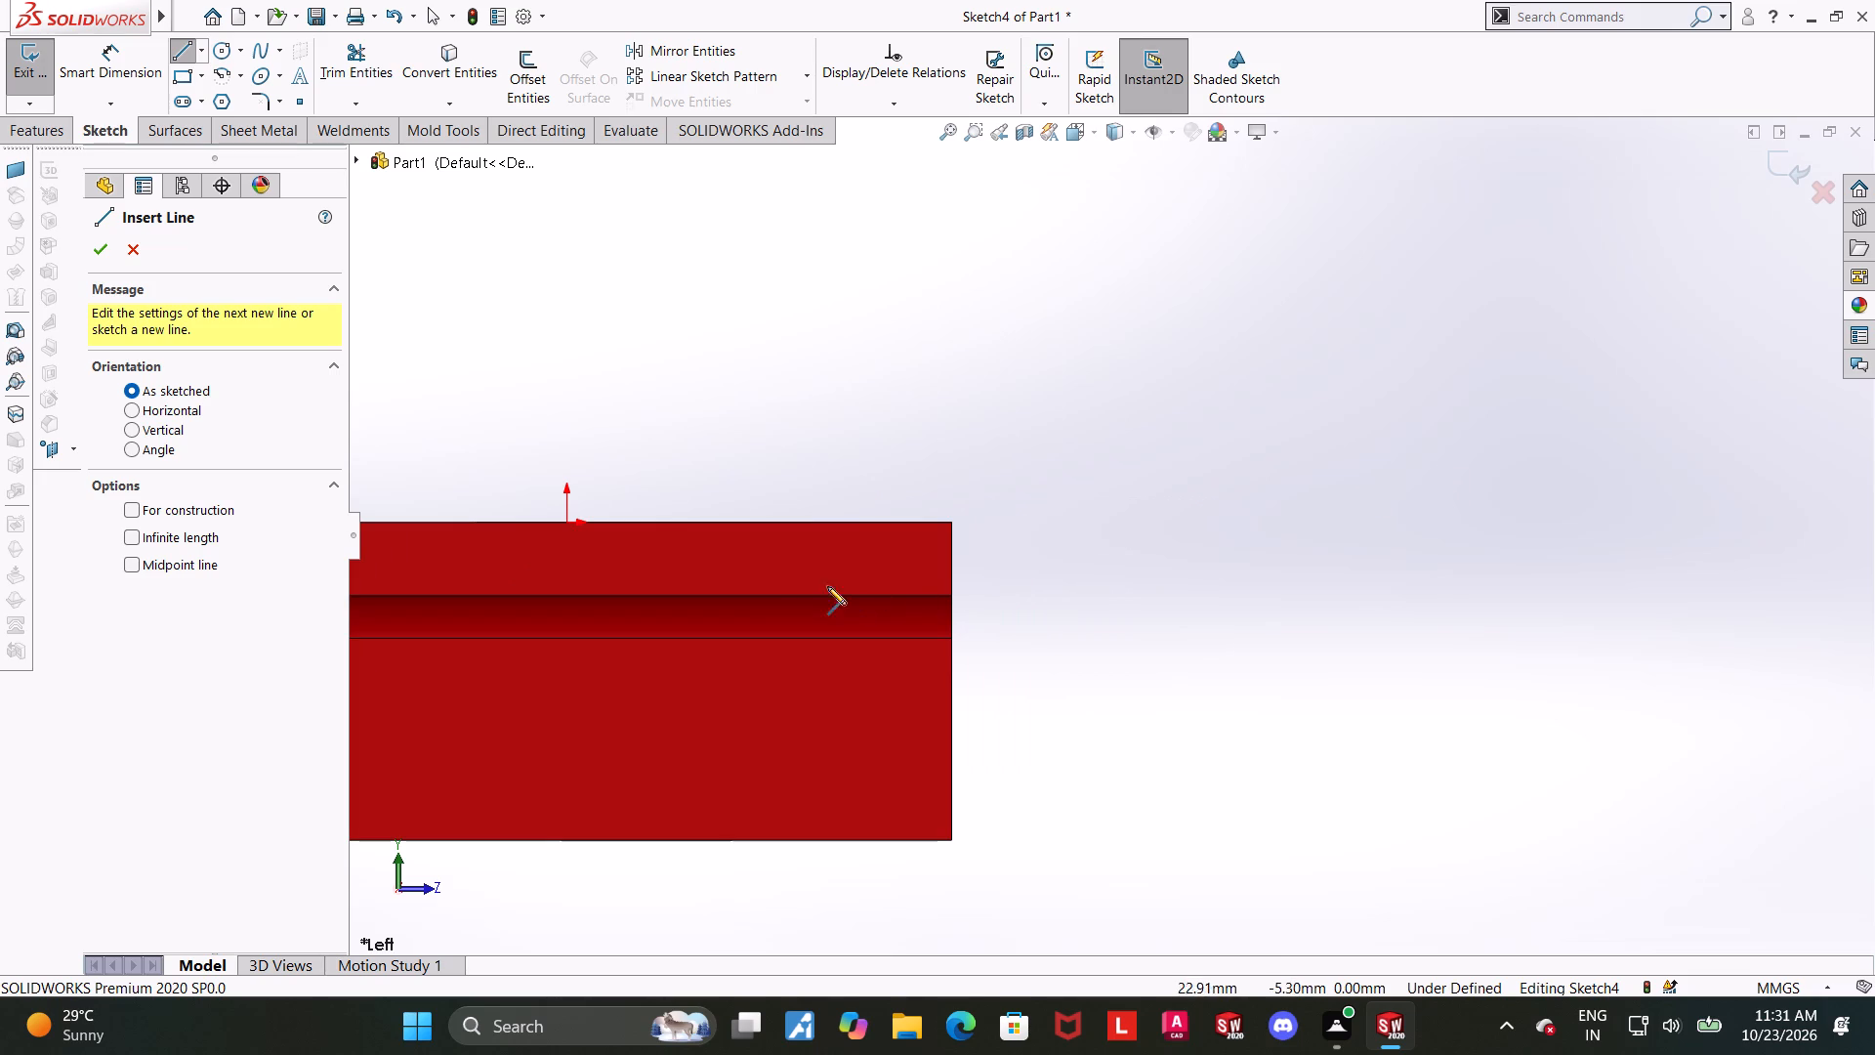
pyautogui.click(777, 594)
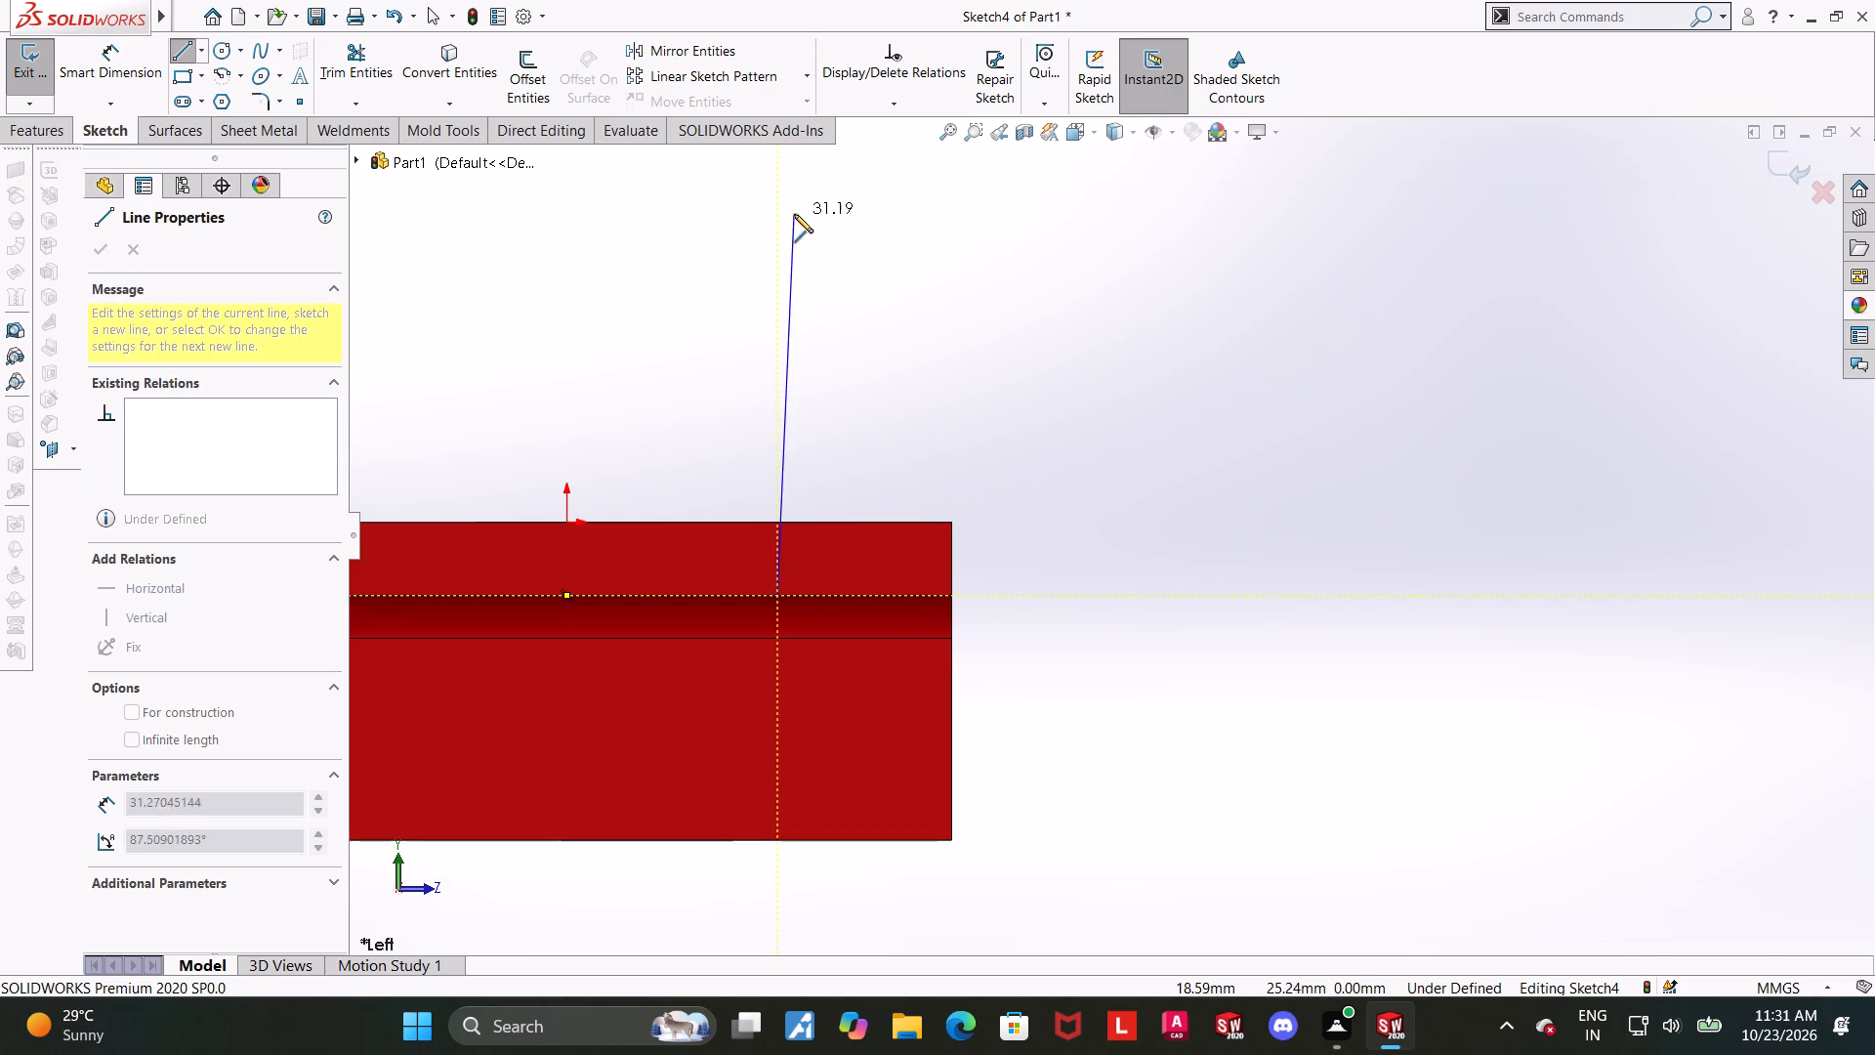
pyautogui.click(777, 195)
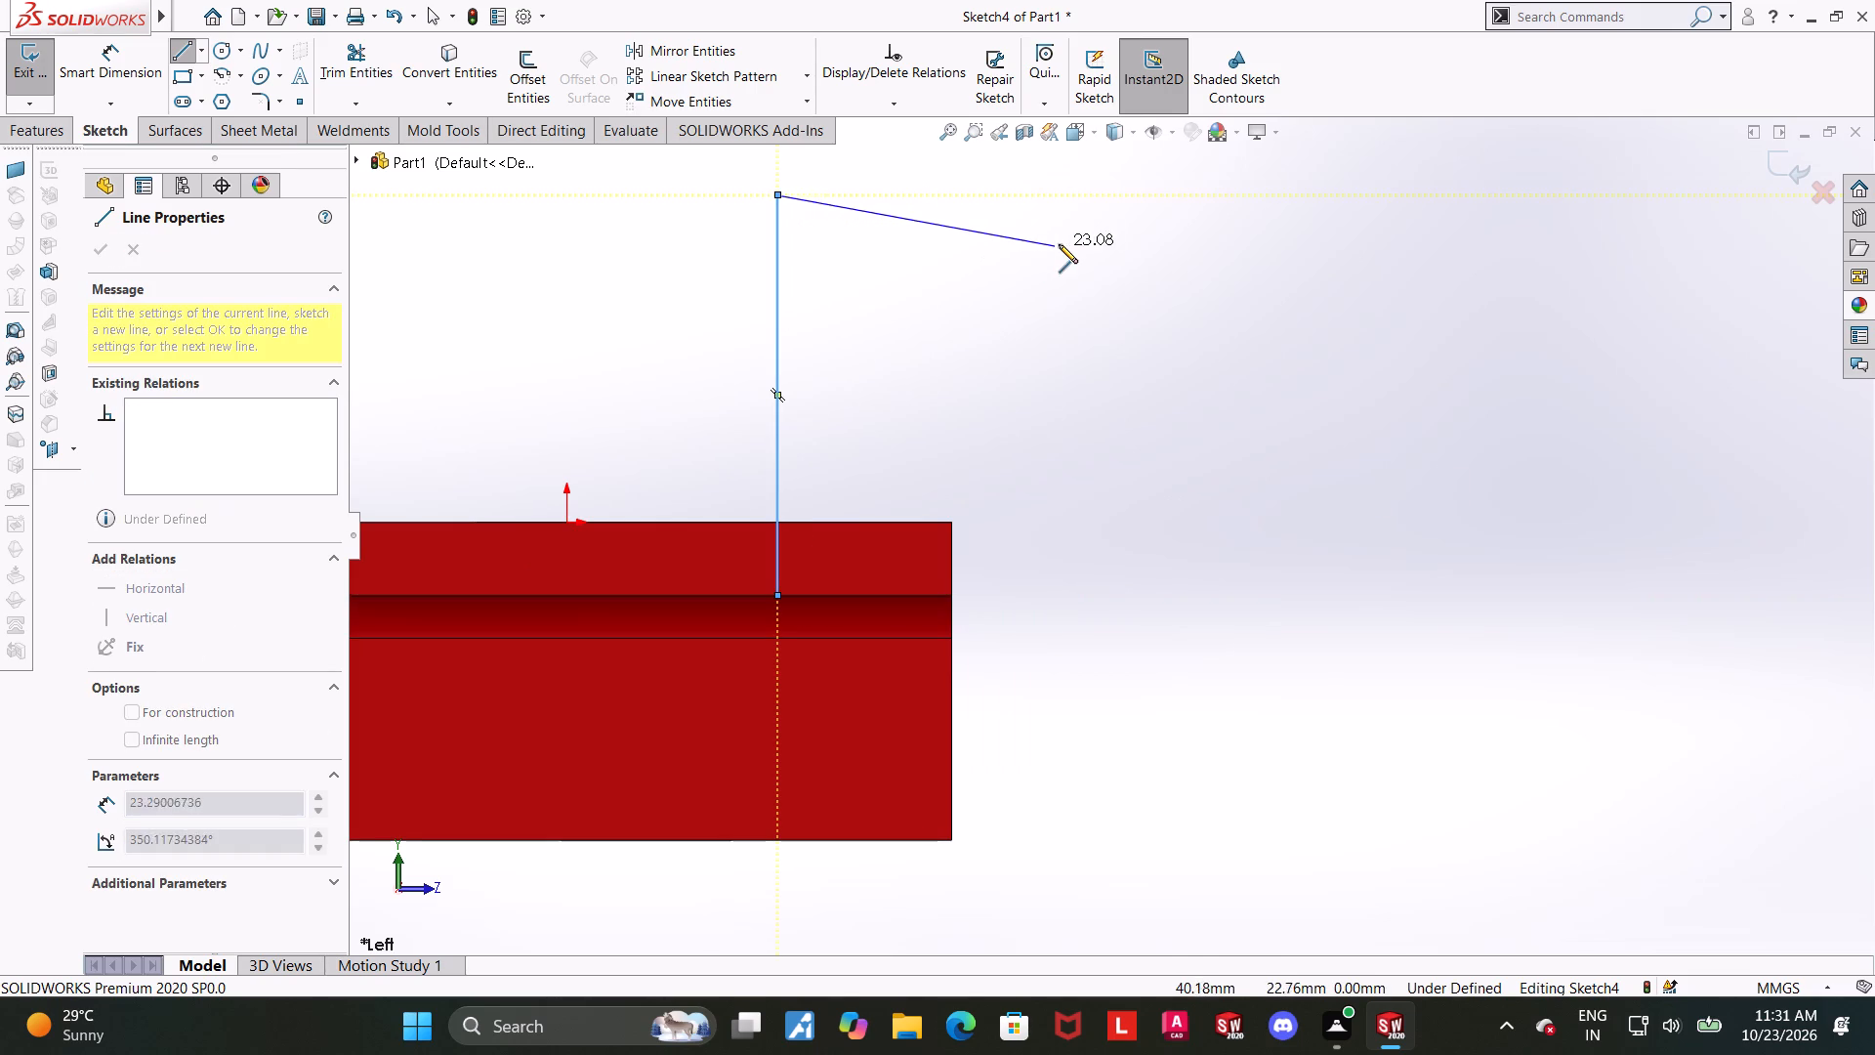
pyautogui.click(1047, 196)
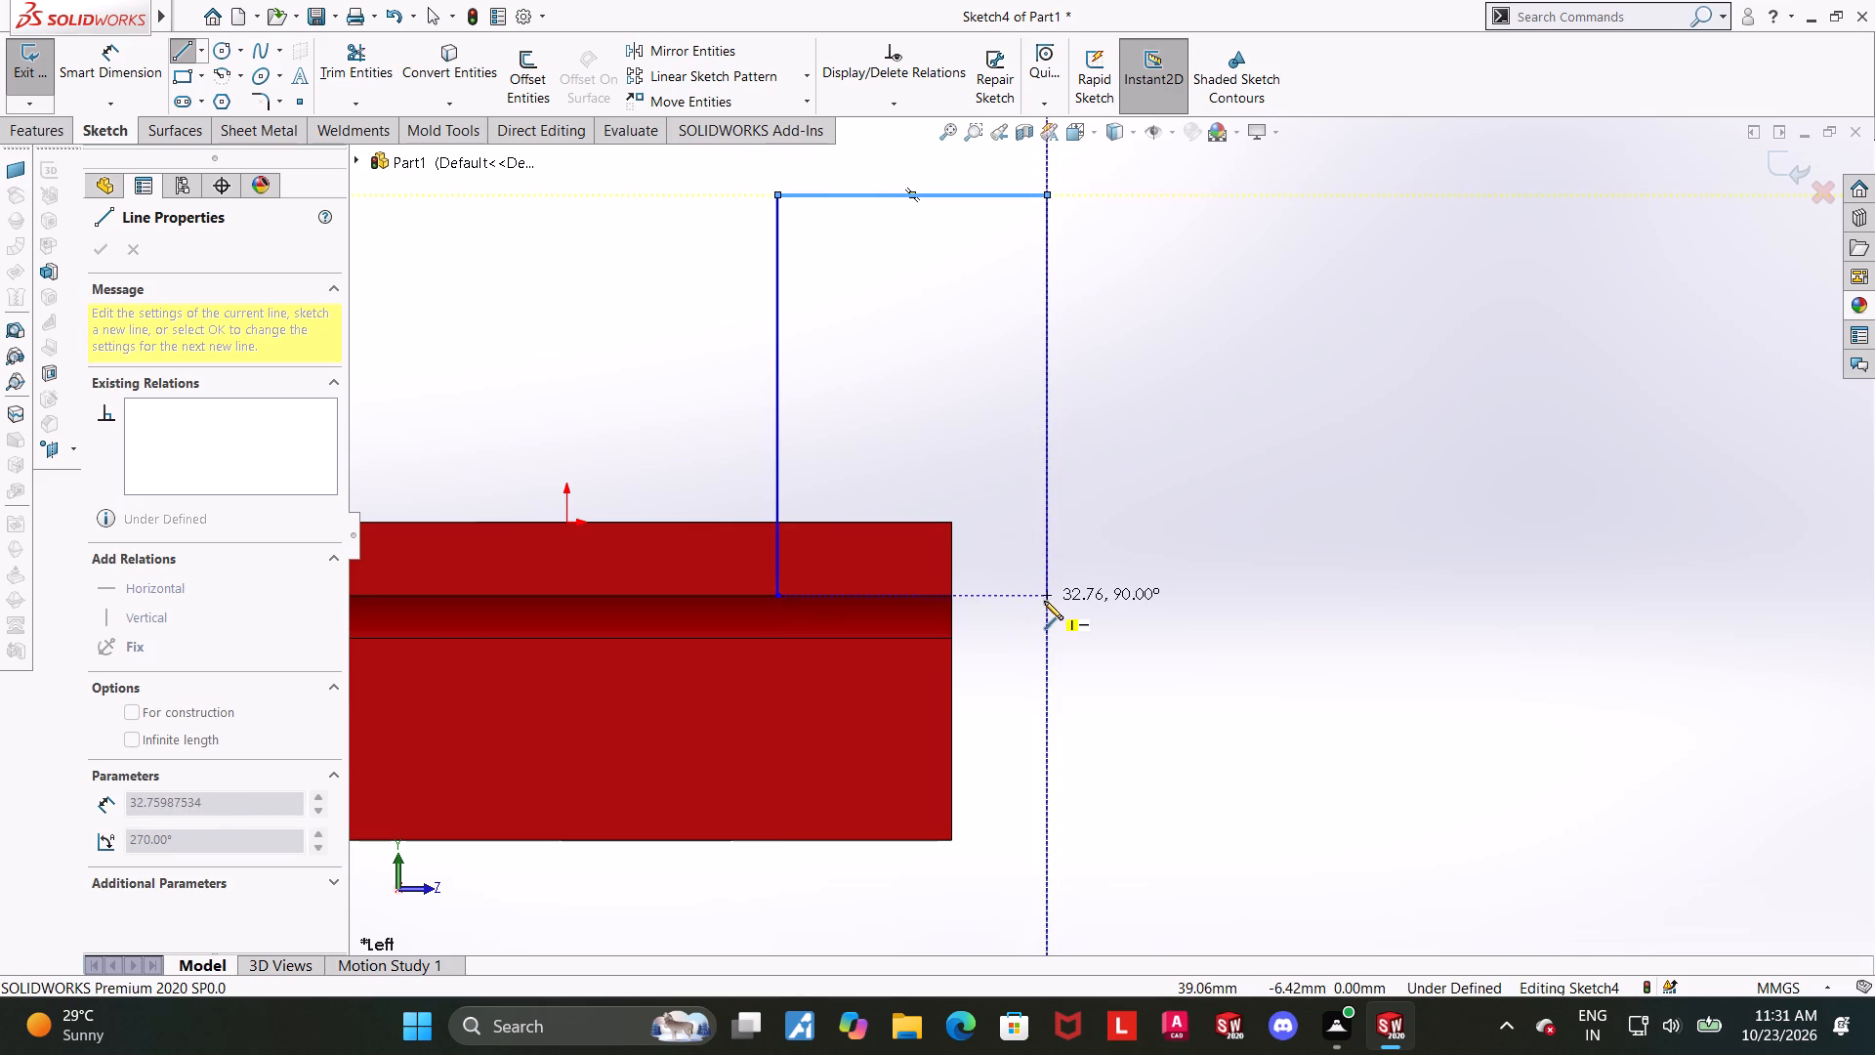
pyautogui.click(1045, 600)
pyautogui.click(774, 594)
pyautogui.press('Escape')
pyautogui.press('Escape')
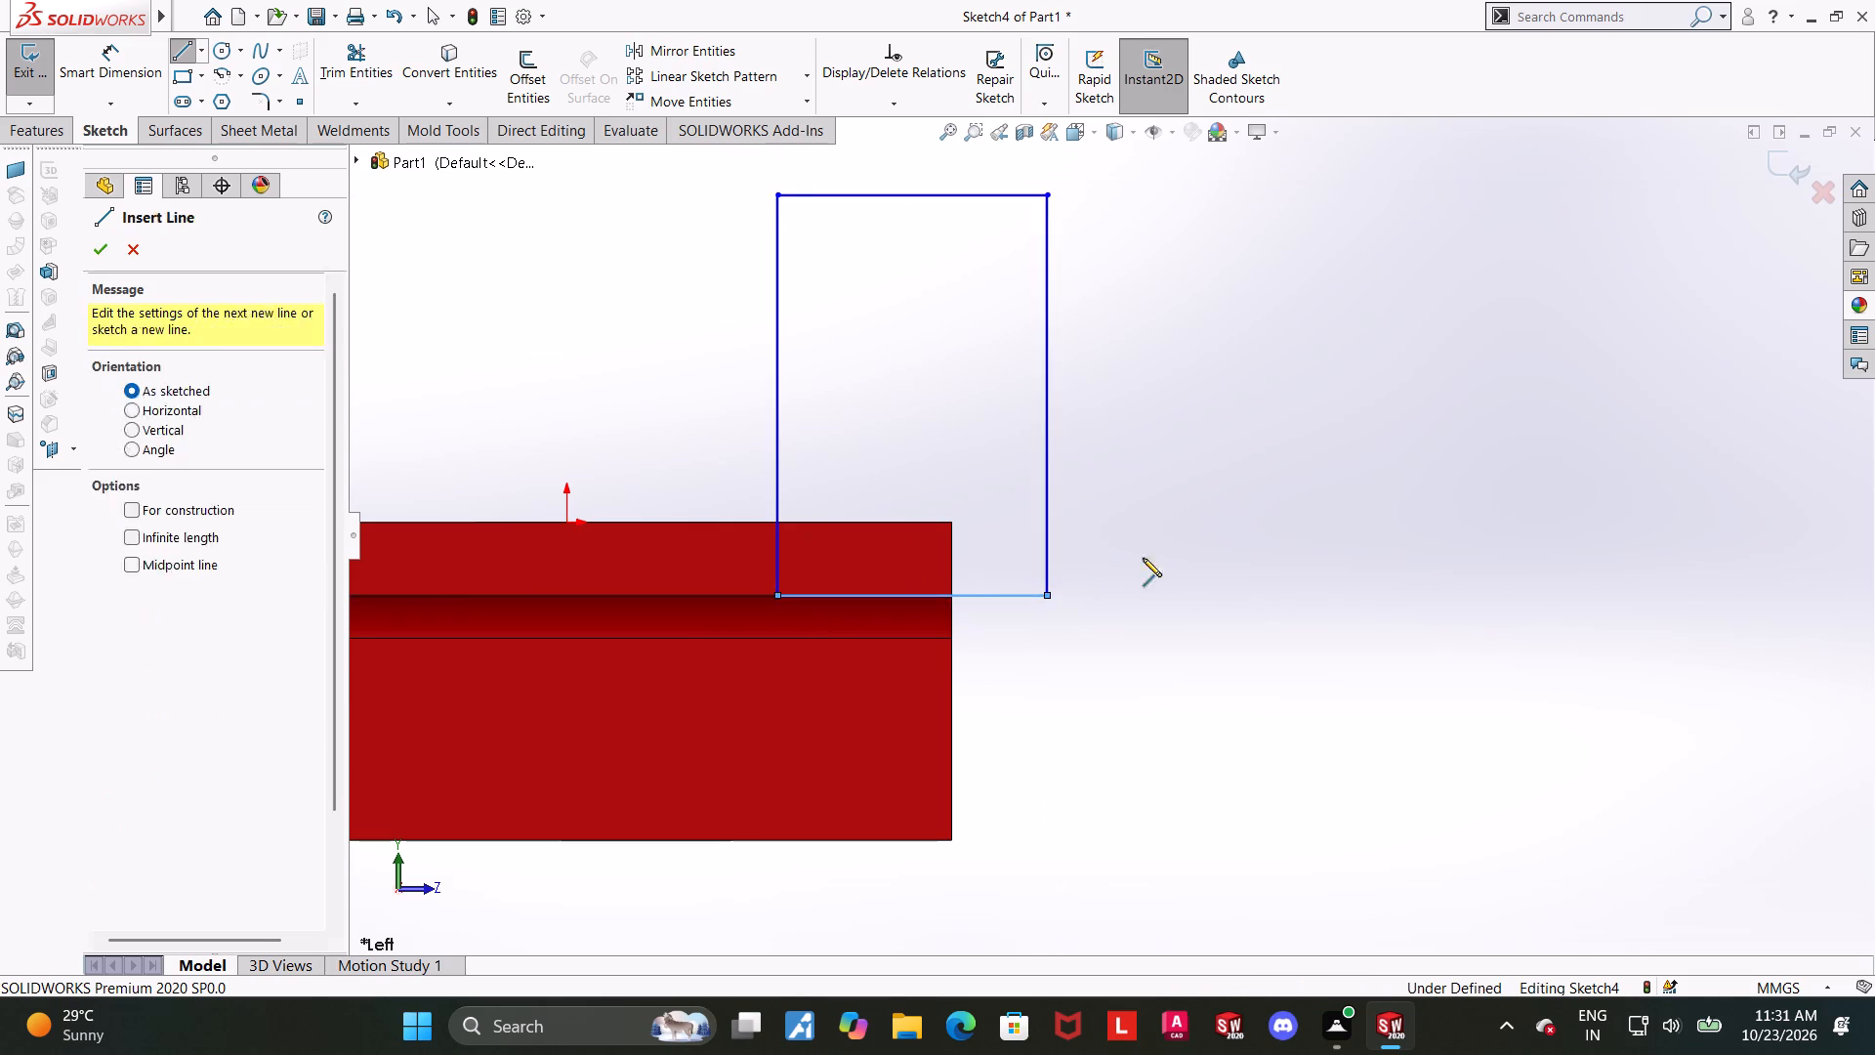
pyautogui.press('Escape')
# Dimension the rectangle's top edge and set its width to 21 mm.
pyautogui.scroll(2, 1148, 568)
pyautogui.scroll(-2, 1138, 275)
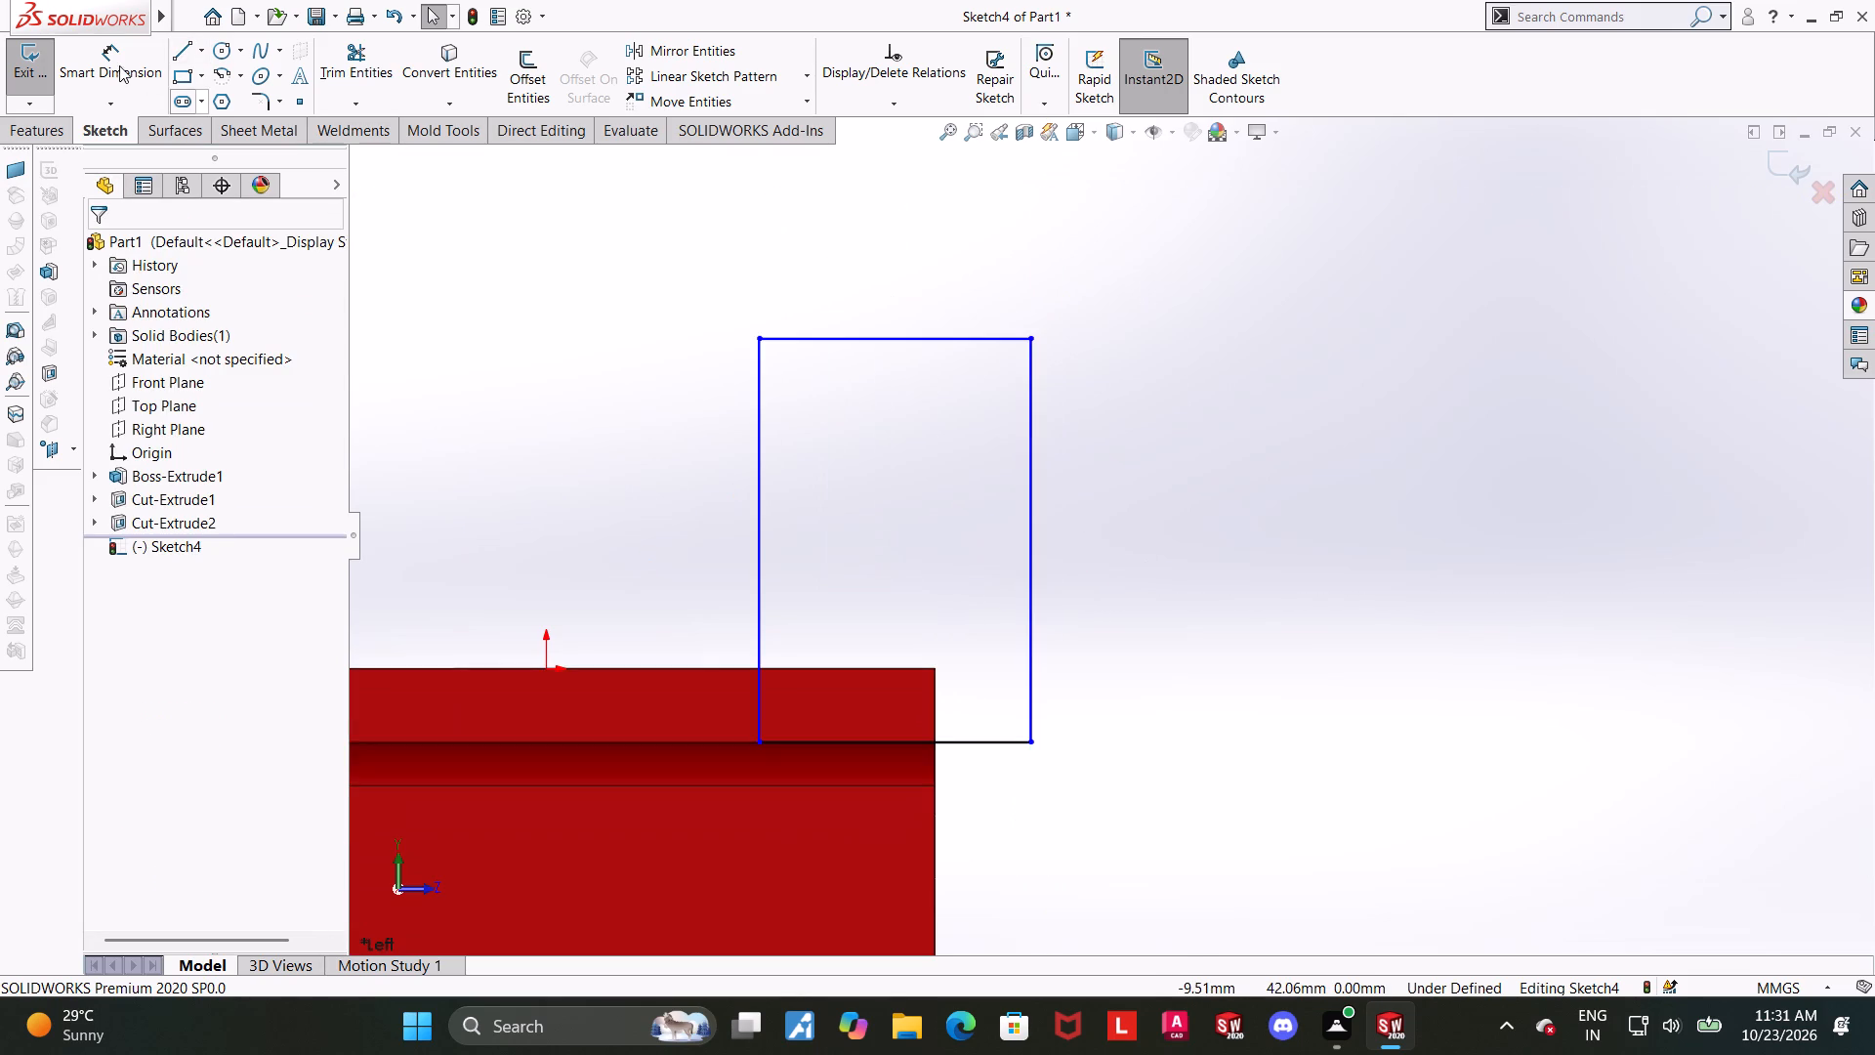
pyautogui.click(113, 63)
pyautogui.click(900, 335)
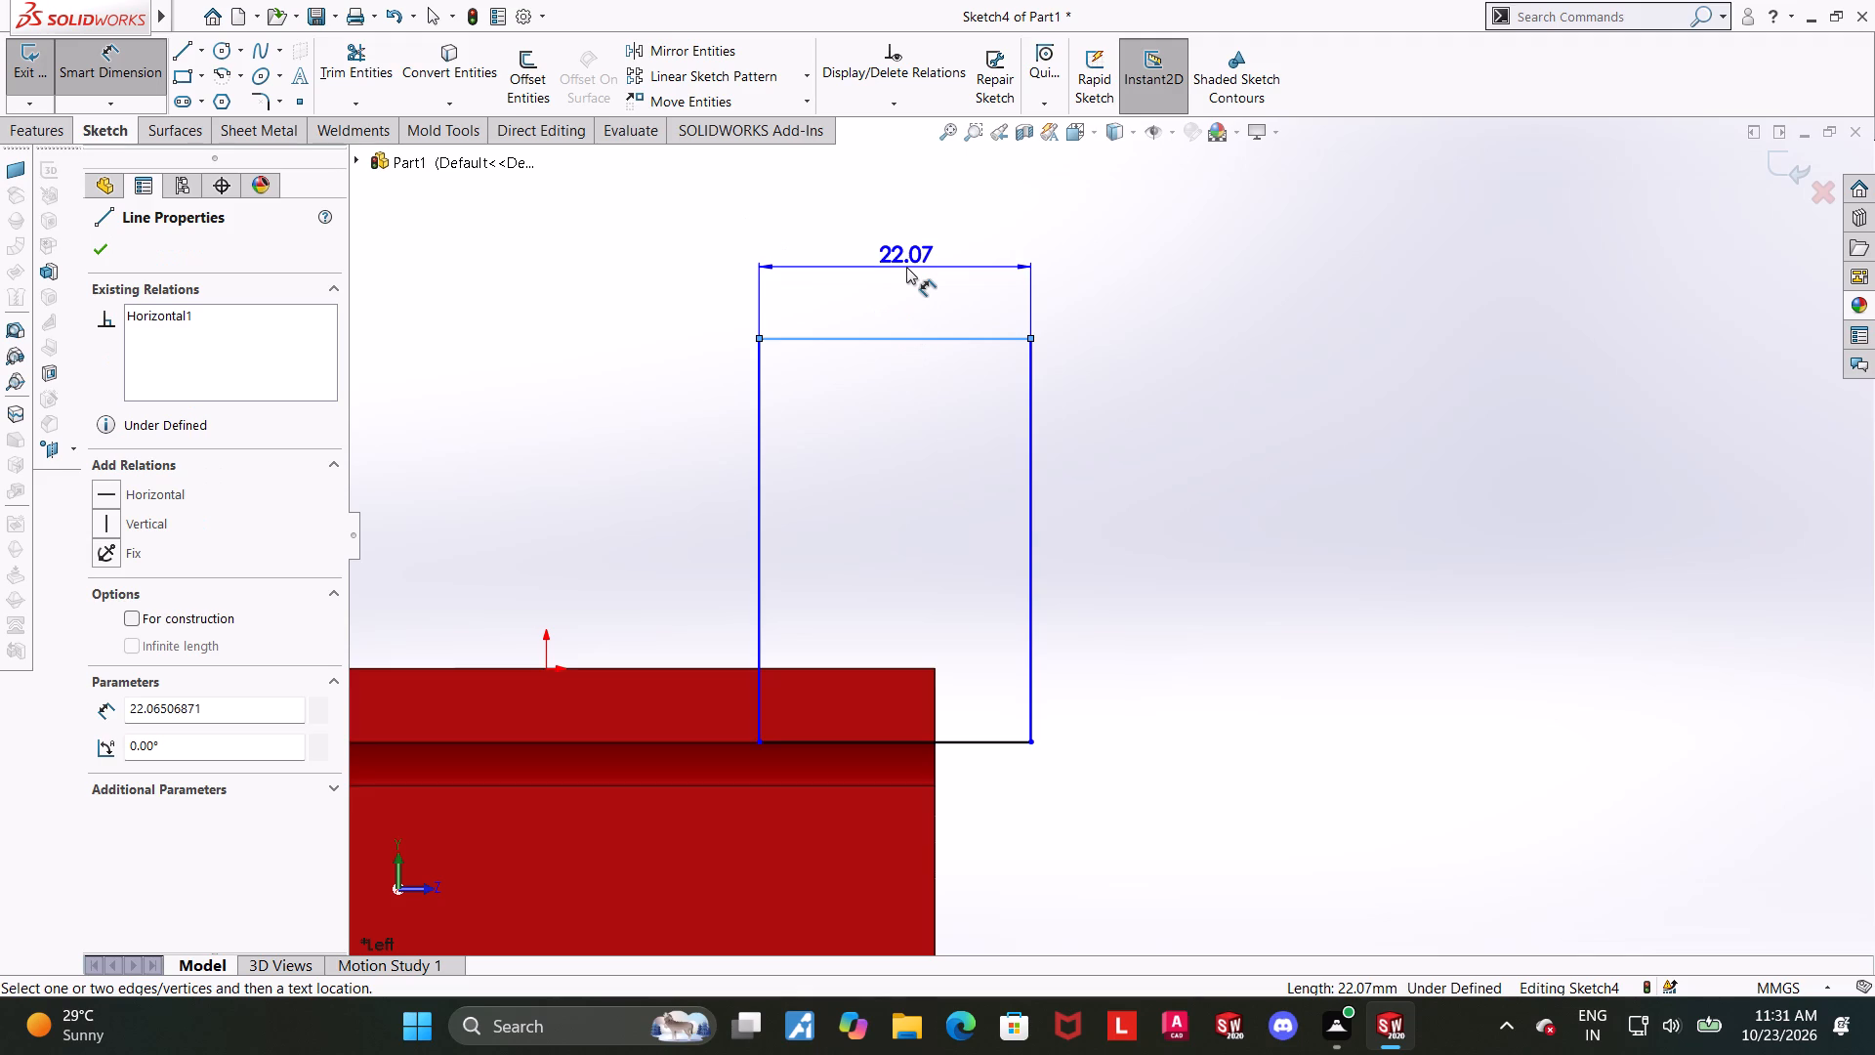
pyautogui.click(908, 265)
pyautogui.press('2')
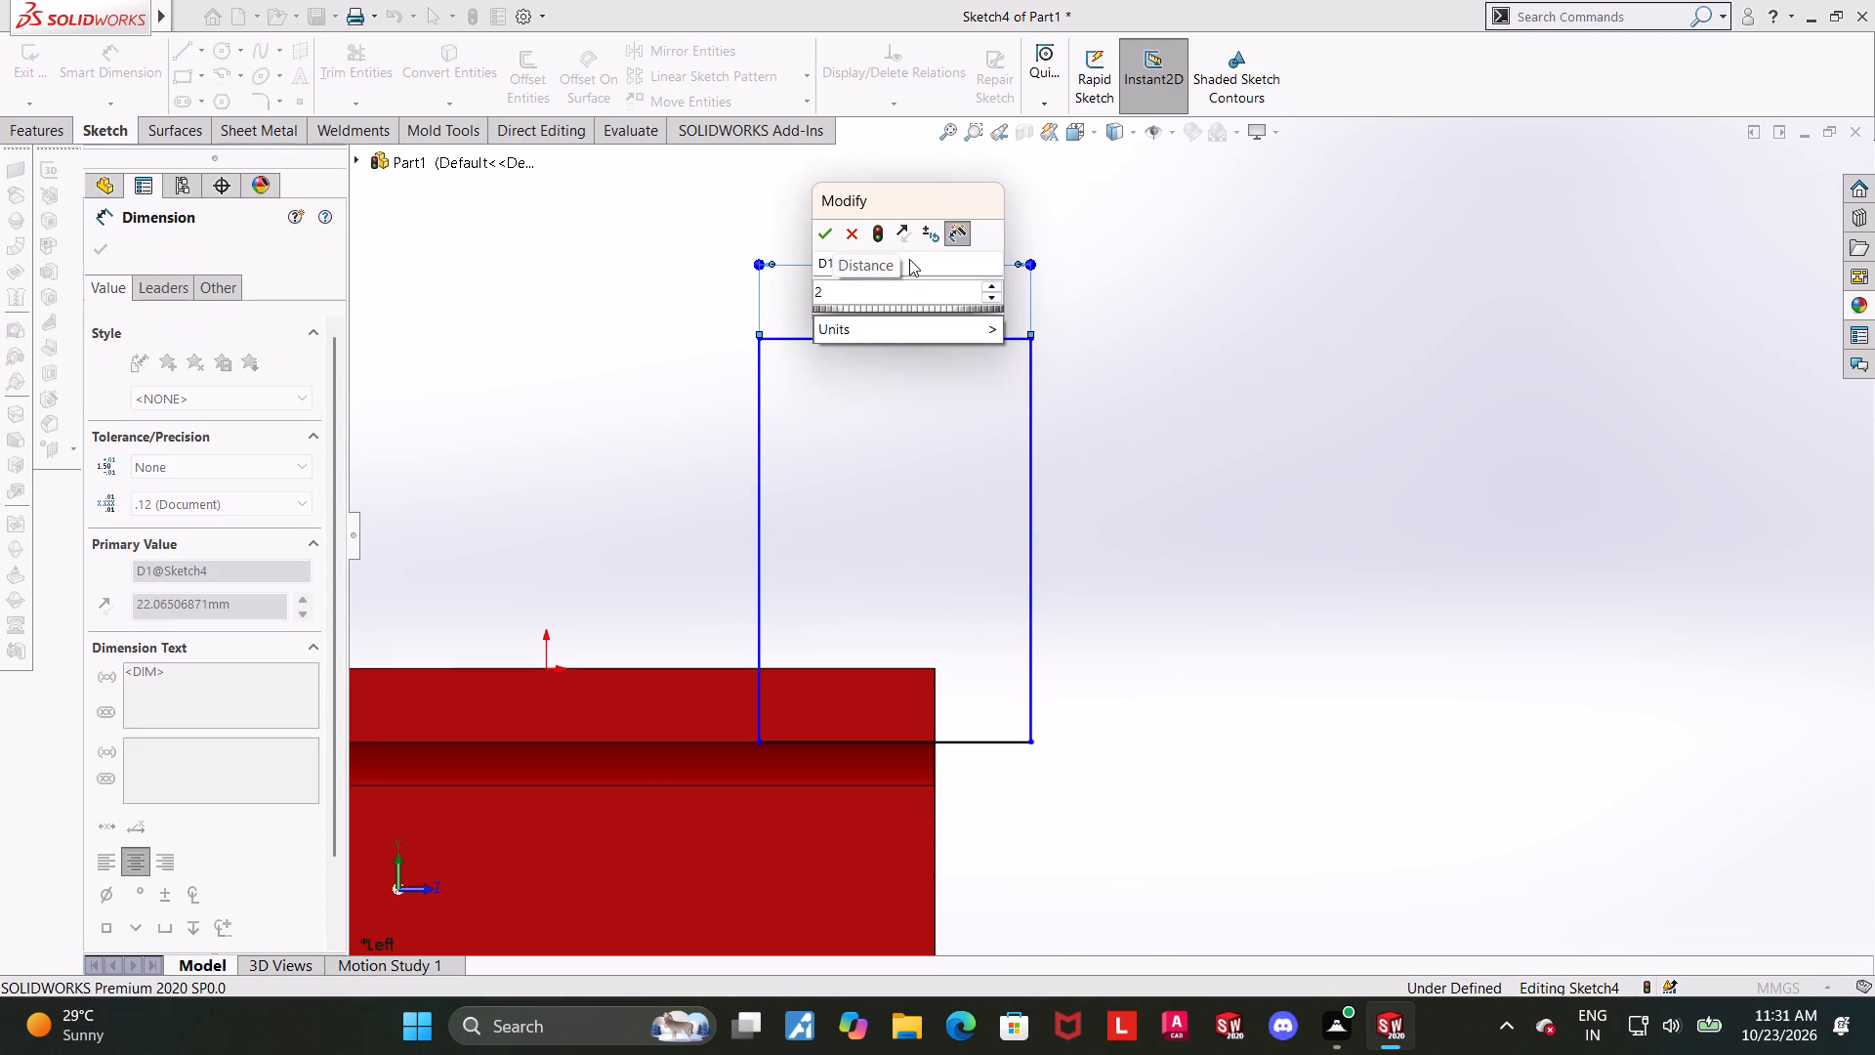
pyautogui.press('1')
pyautogui.press('Return')
pyautogui.press('Escape')
pyautogui.click(1267, 606)
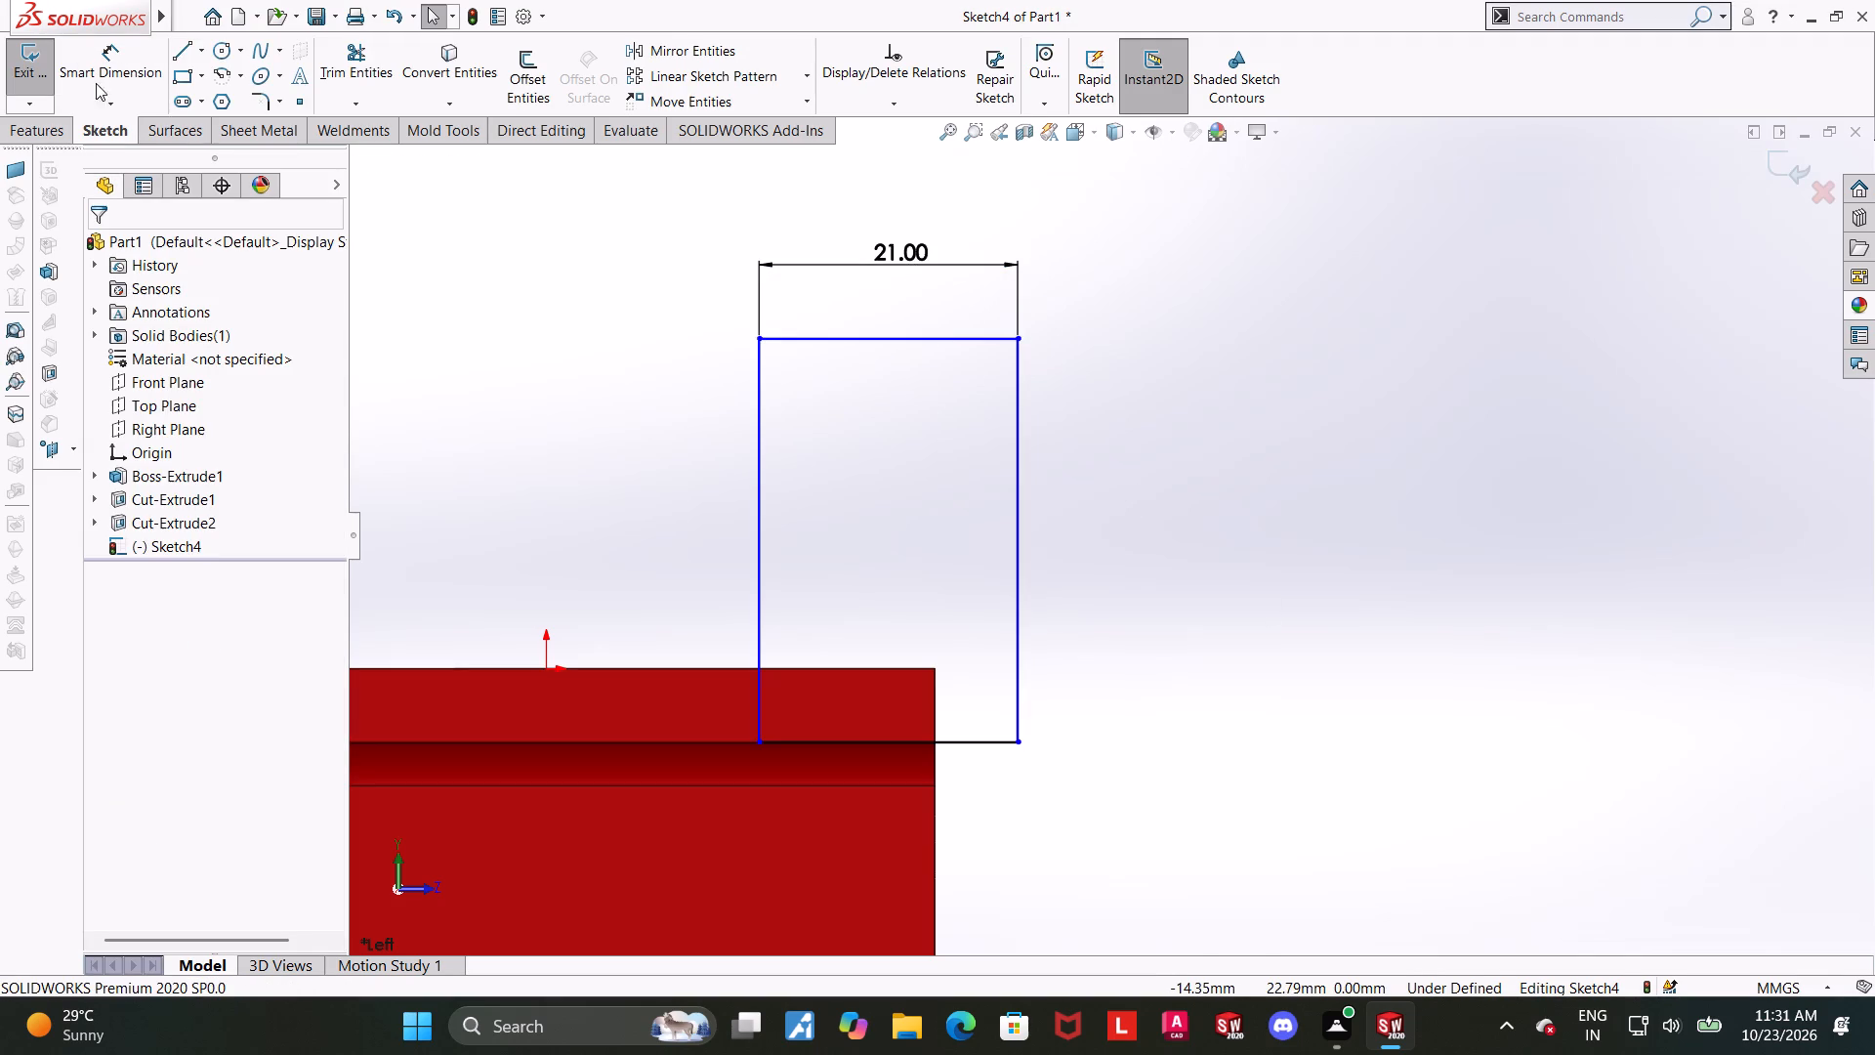
# Dimension the rectangle's outer vertical side 7 mm beyond the part's adjacent vertical side edge.
pyautogui.click(96, 69)
pyautogui.scroll(-1, 728, 386)
pyautogui.scroll(4, 914, 552)
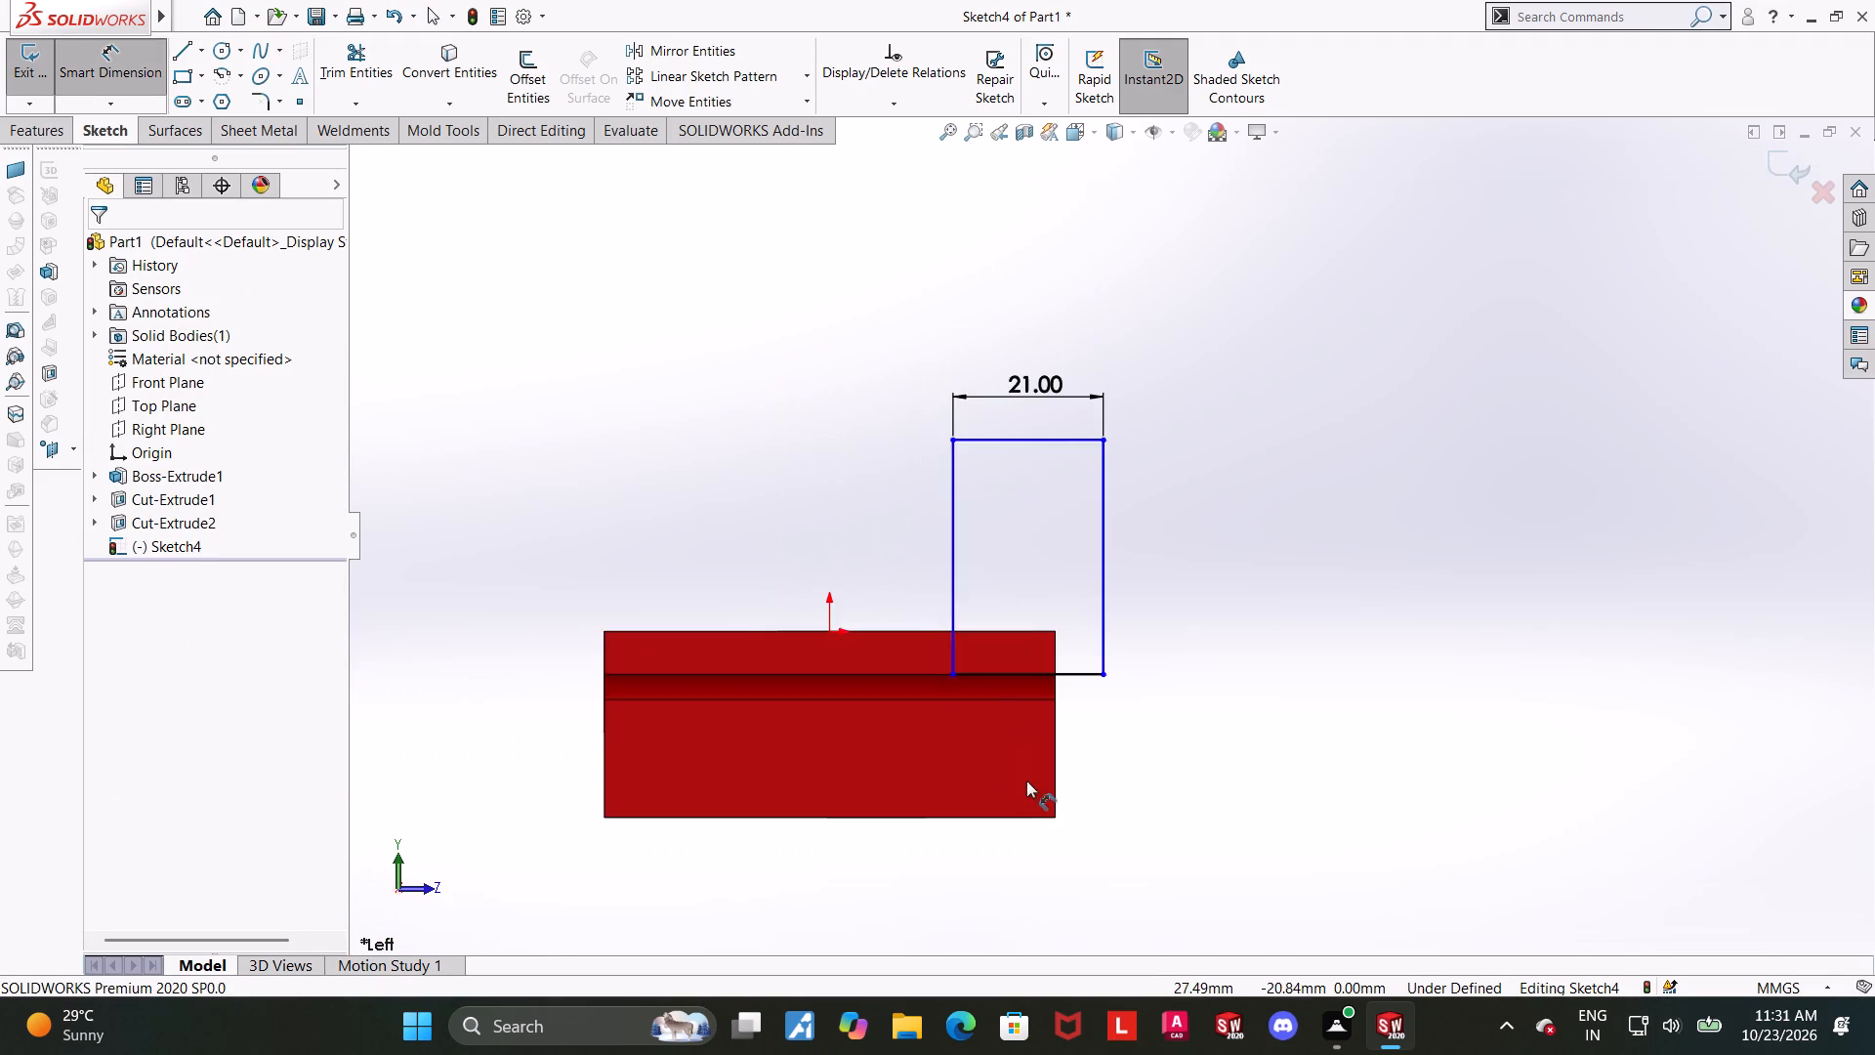
pyautogui.scroll(-3, 1047, 777)
pyautogui.click(1072, 755)
pyautogui.click(1154, 477)
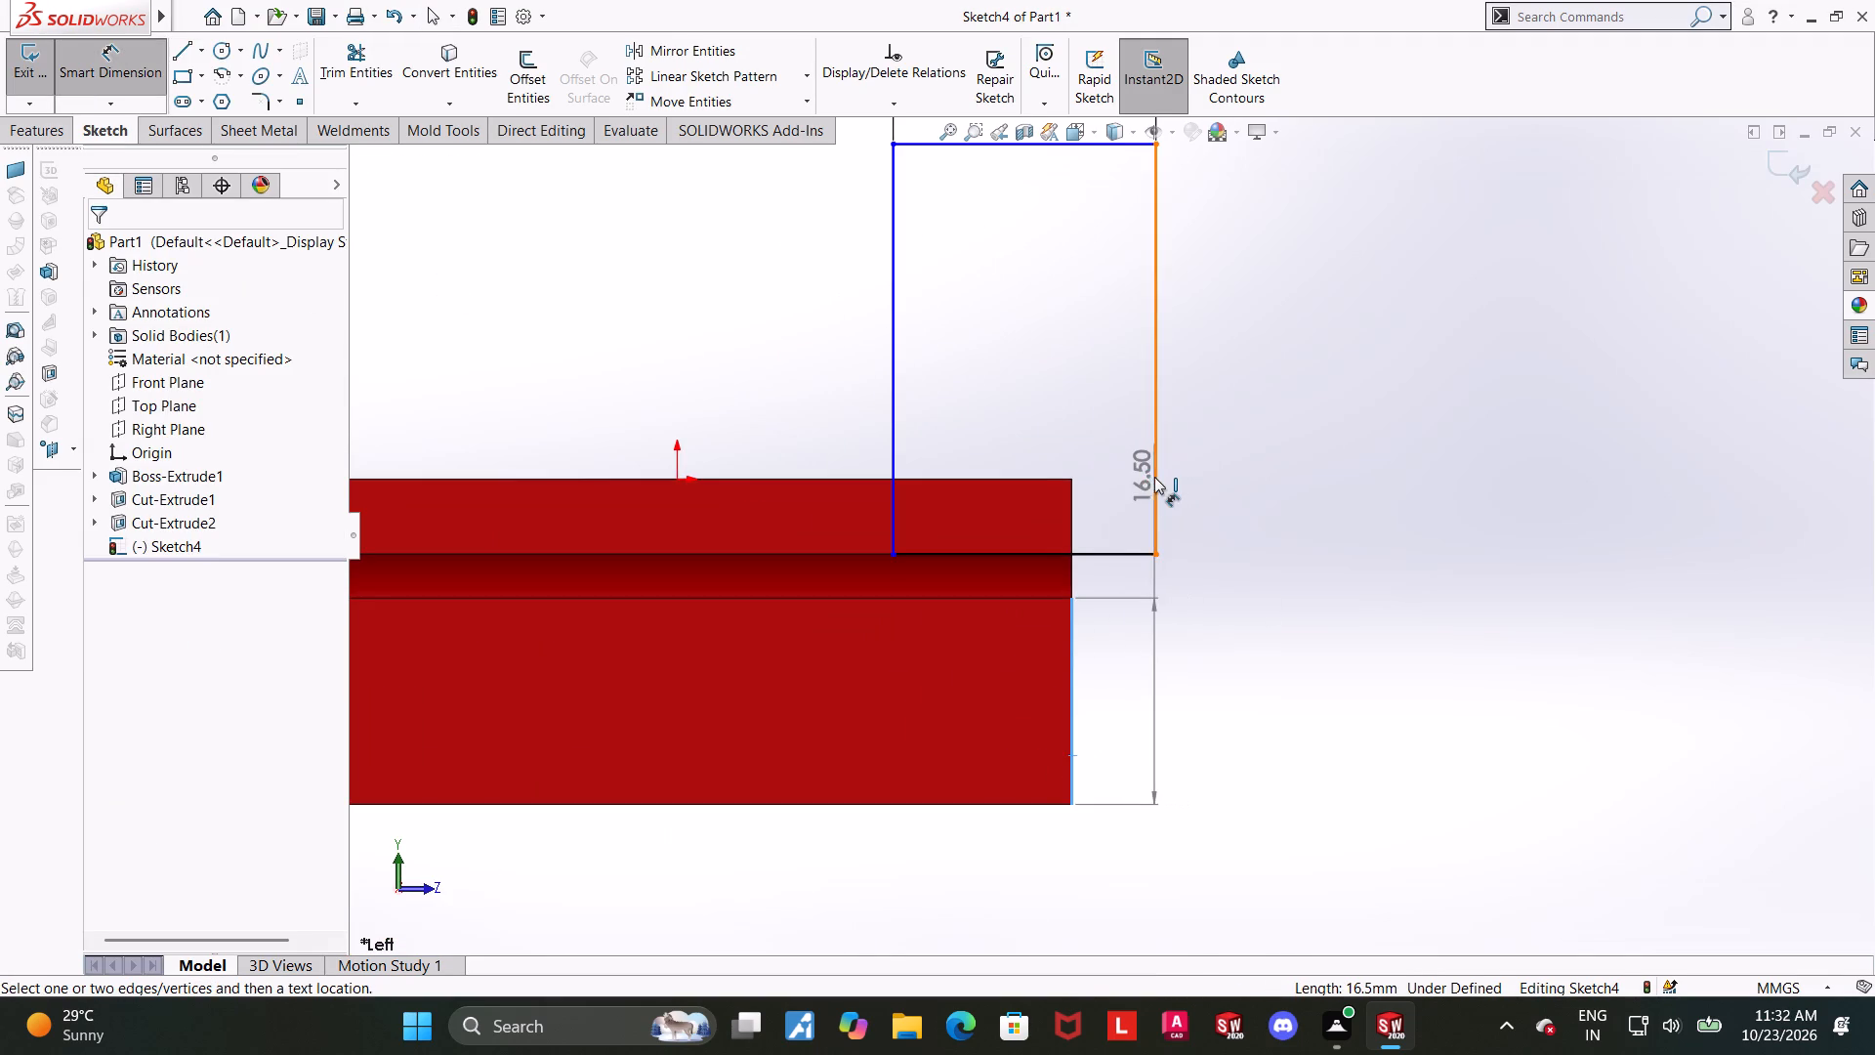
pyautogui.click(1146, 731)
pyautogui.press('7')
pyautogui.press('Return')
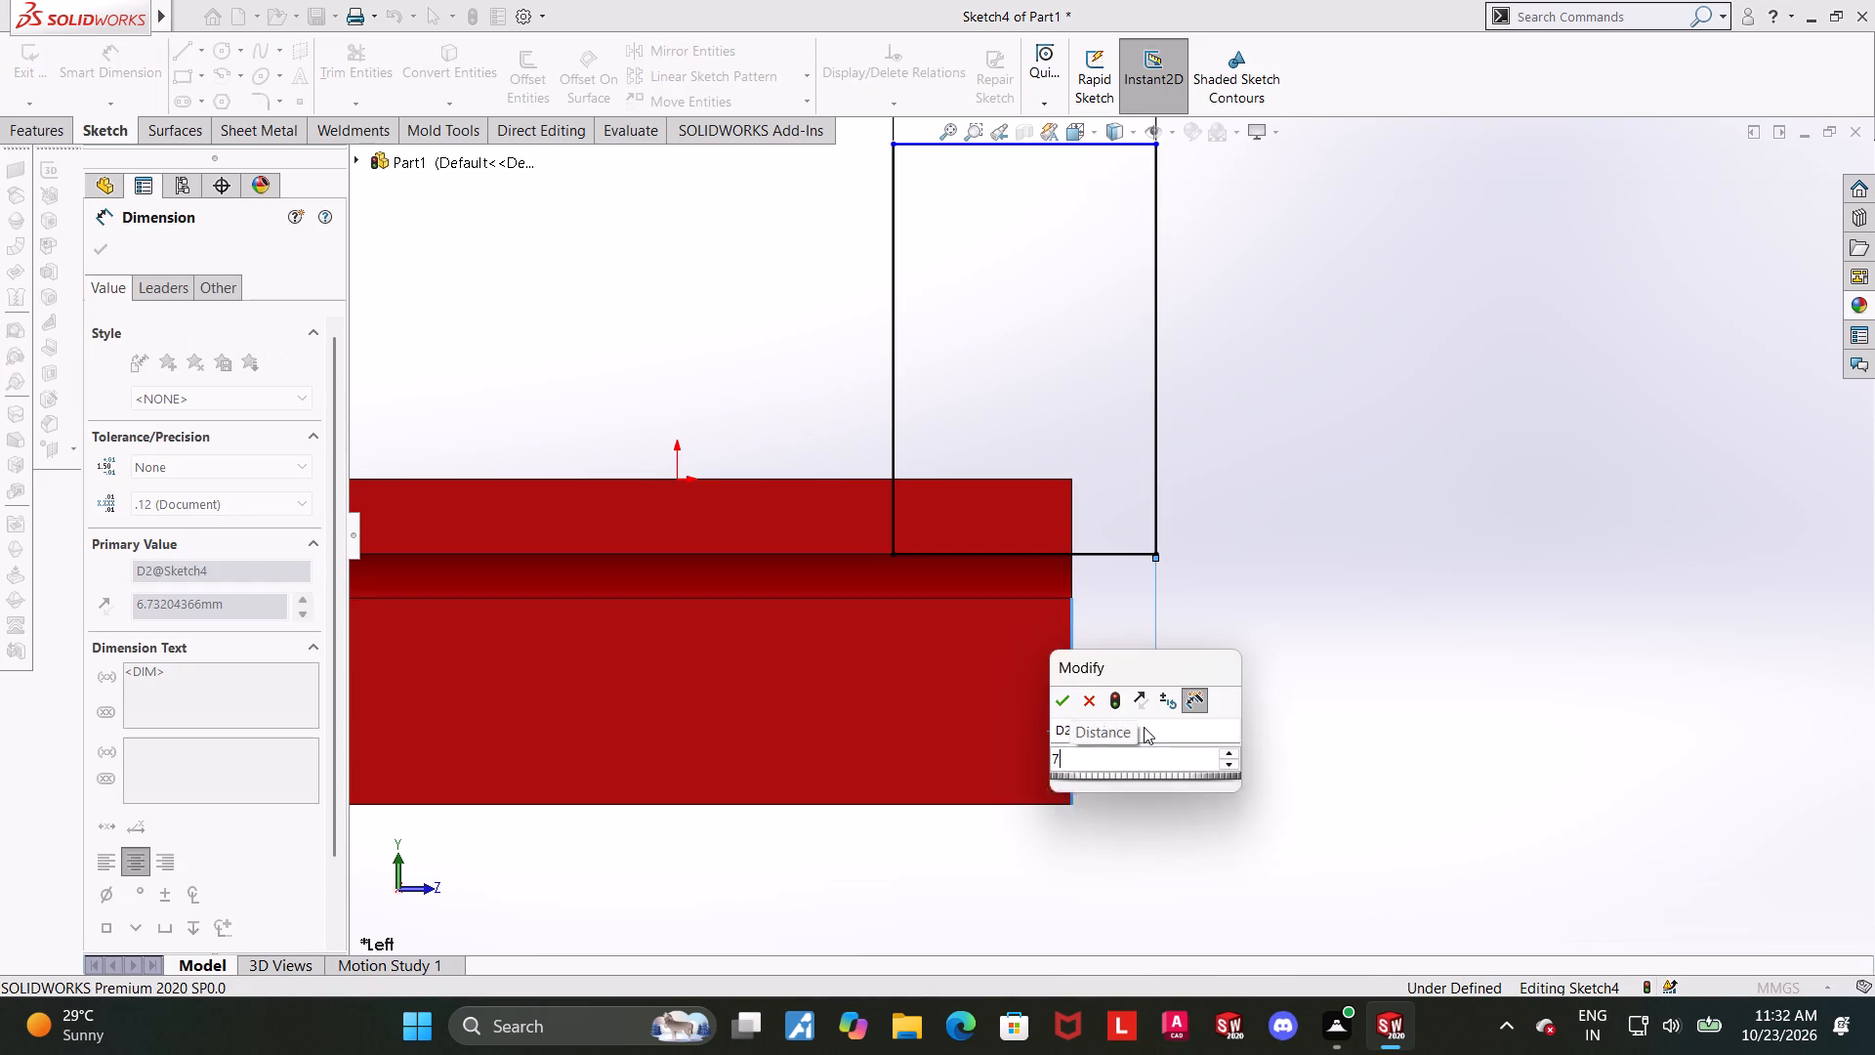
pyautogui.press('Escape')
pyautogui.click(1266, 661)
pyautogui.scroll(4, 1263, 611)
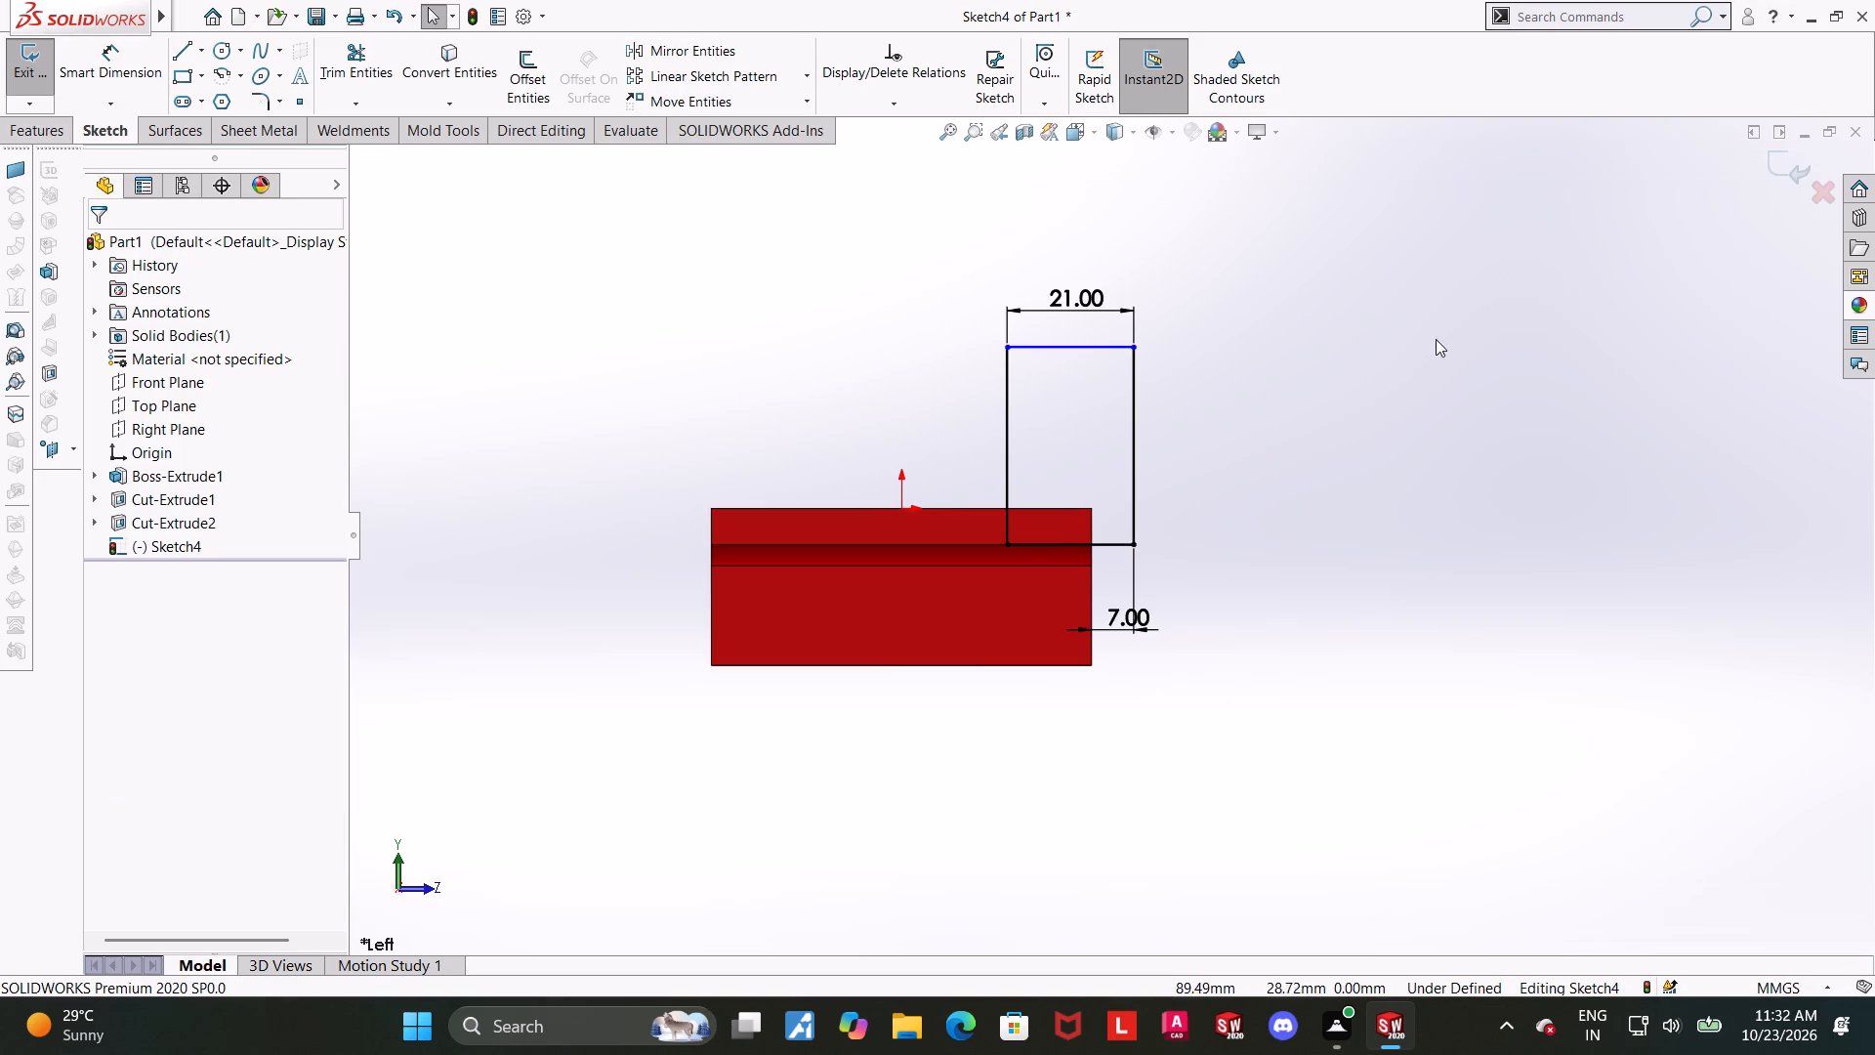
# Set the rectangle's height between its bottom and top edges to 61 mm and exit the sketch.
pyautogui.scroll(-1, 1396, 357)
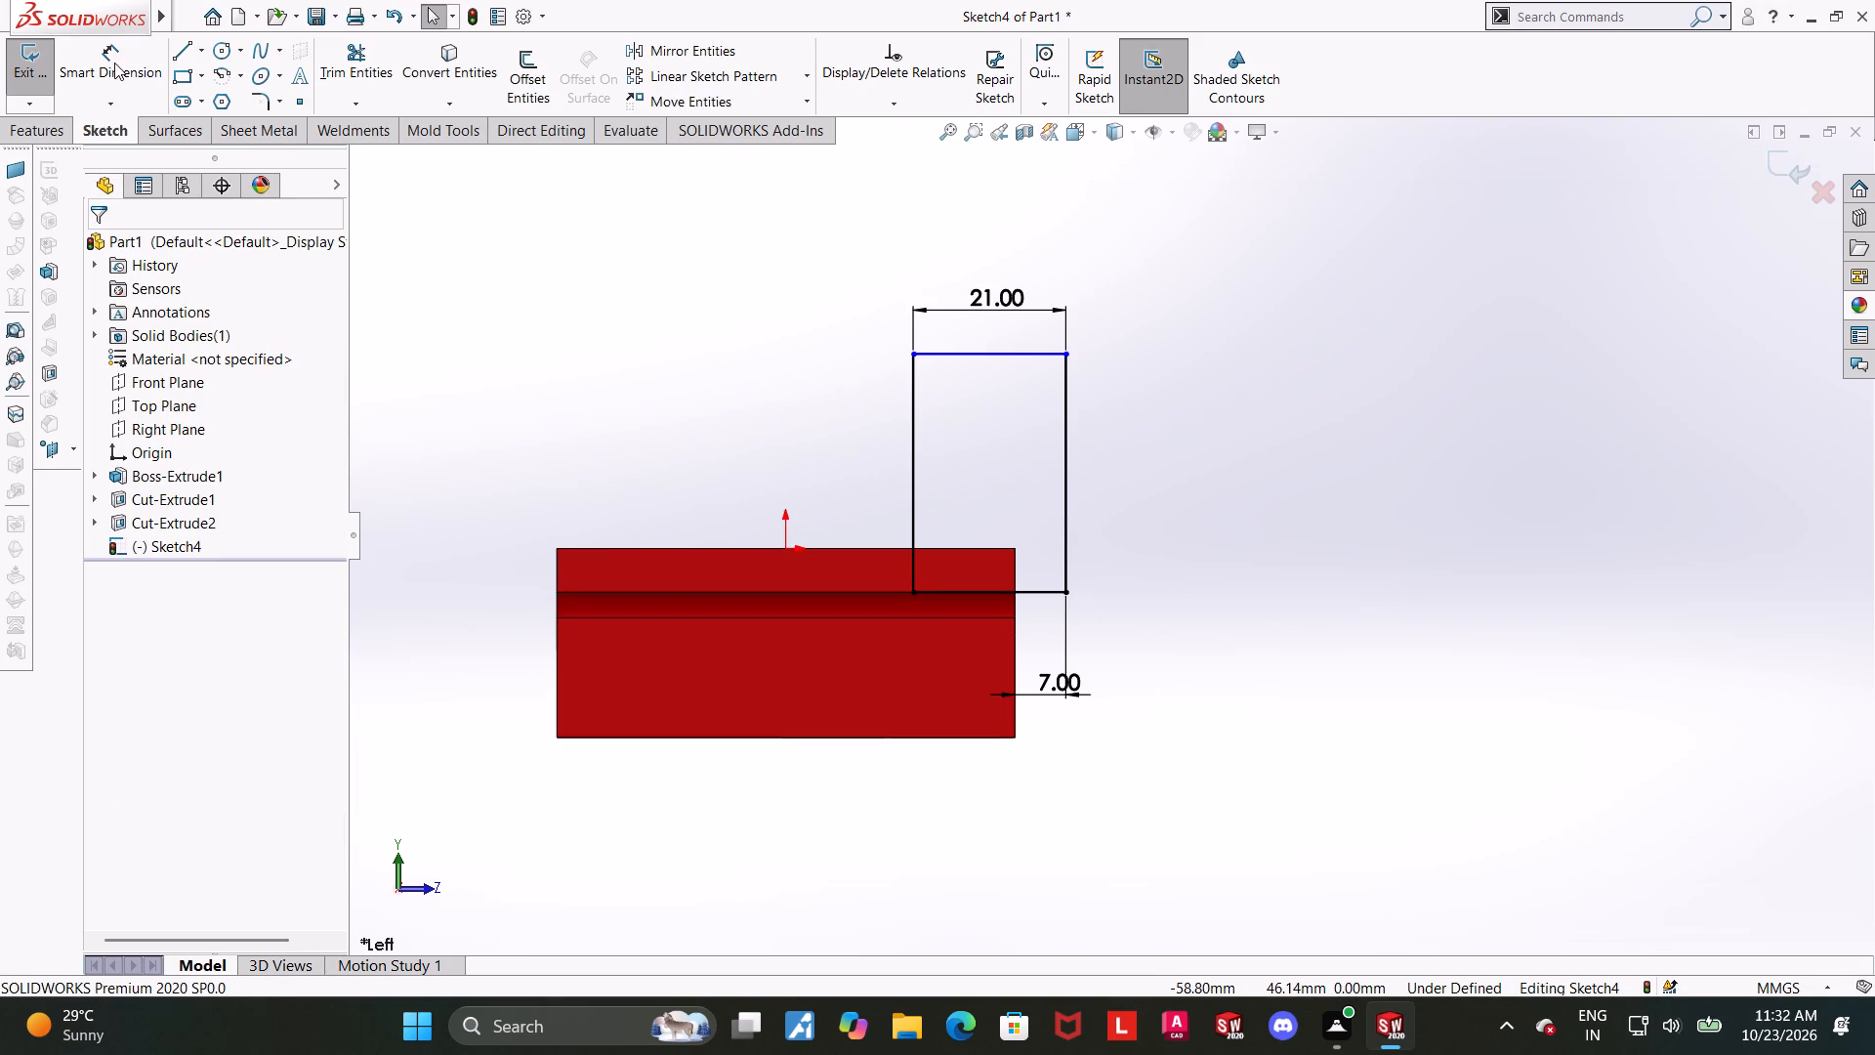
pyautogui.click(114, 63)
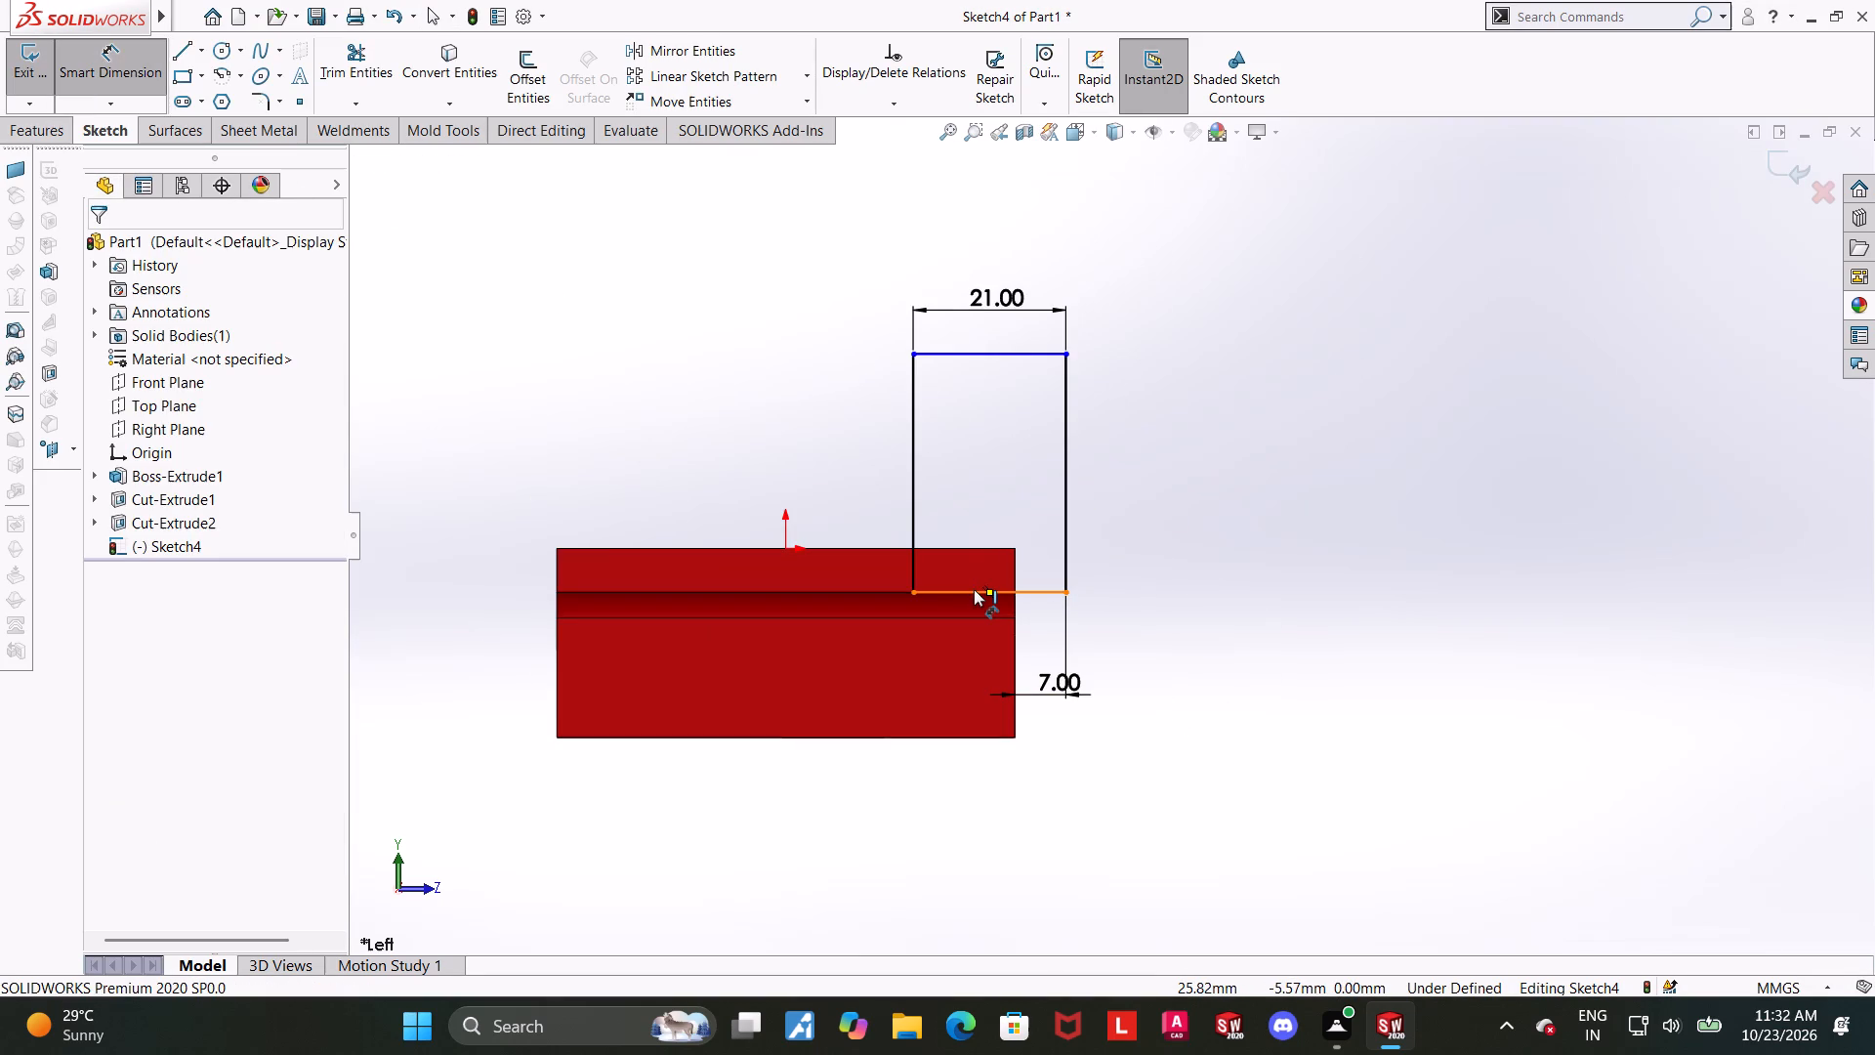
pyautogui.click(974, 589)
pyautogui.click(995, 358)
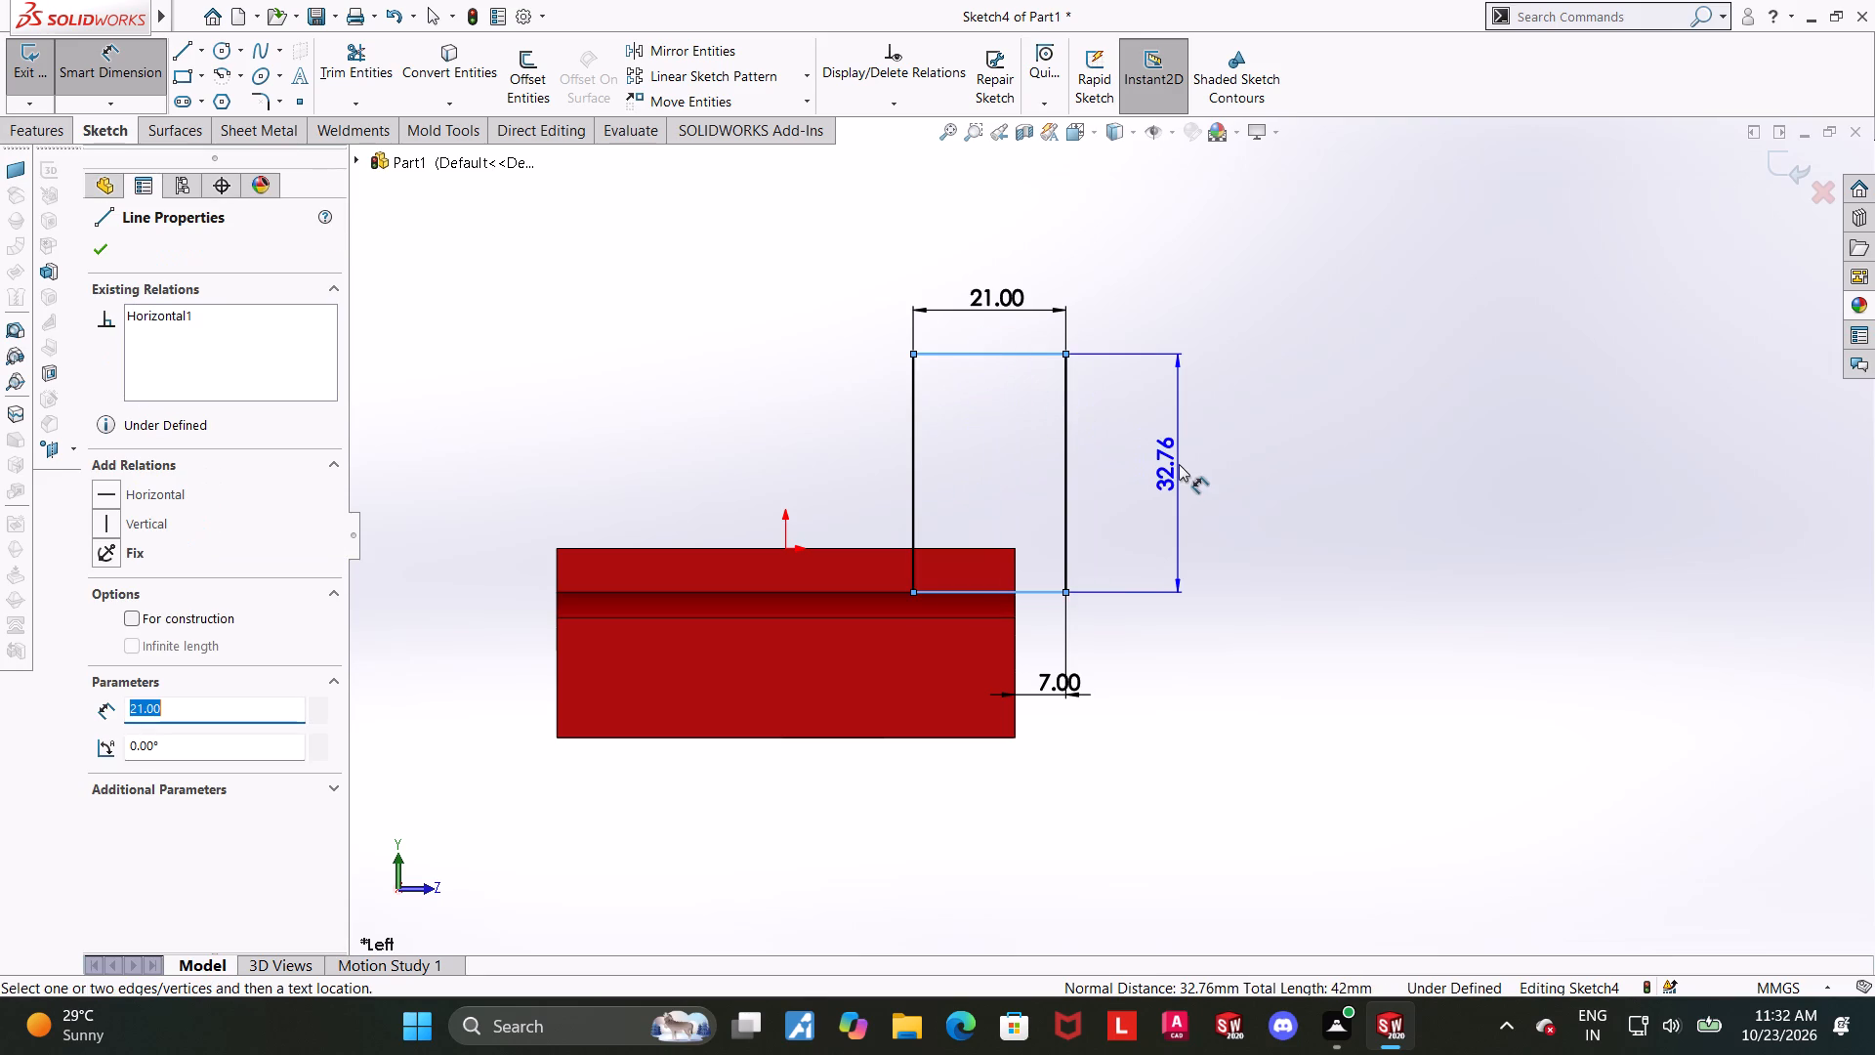
pyautogui.click(1179, 464)
pyautogui.write('61')
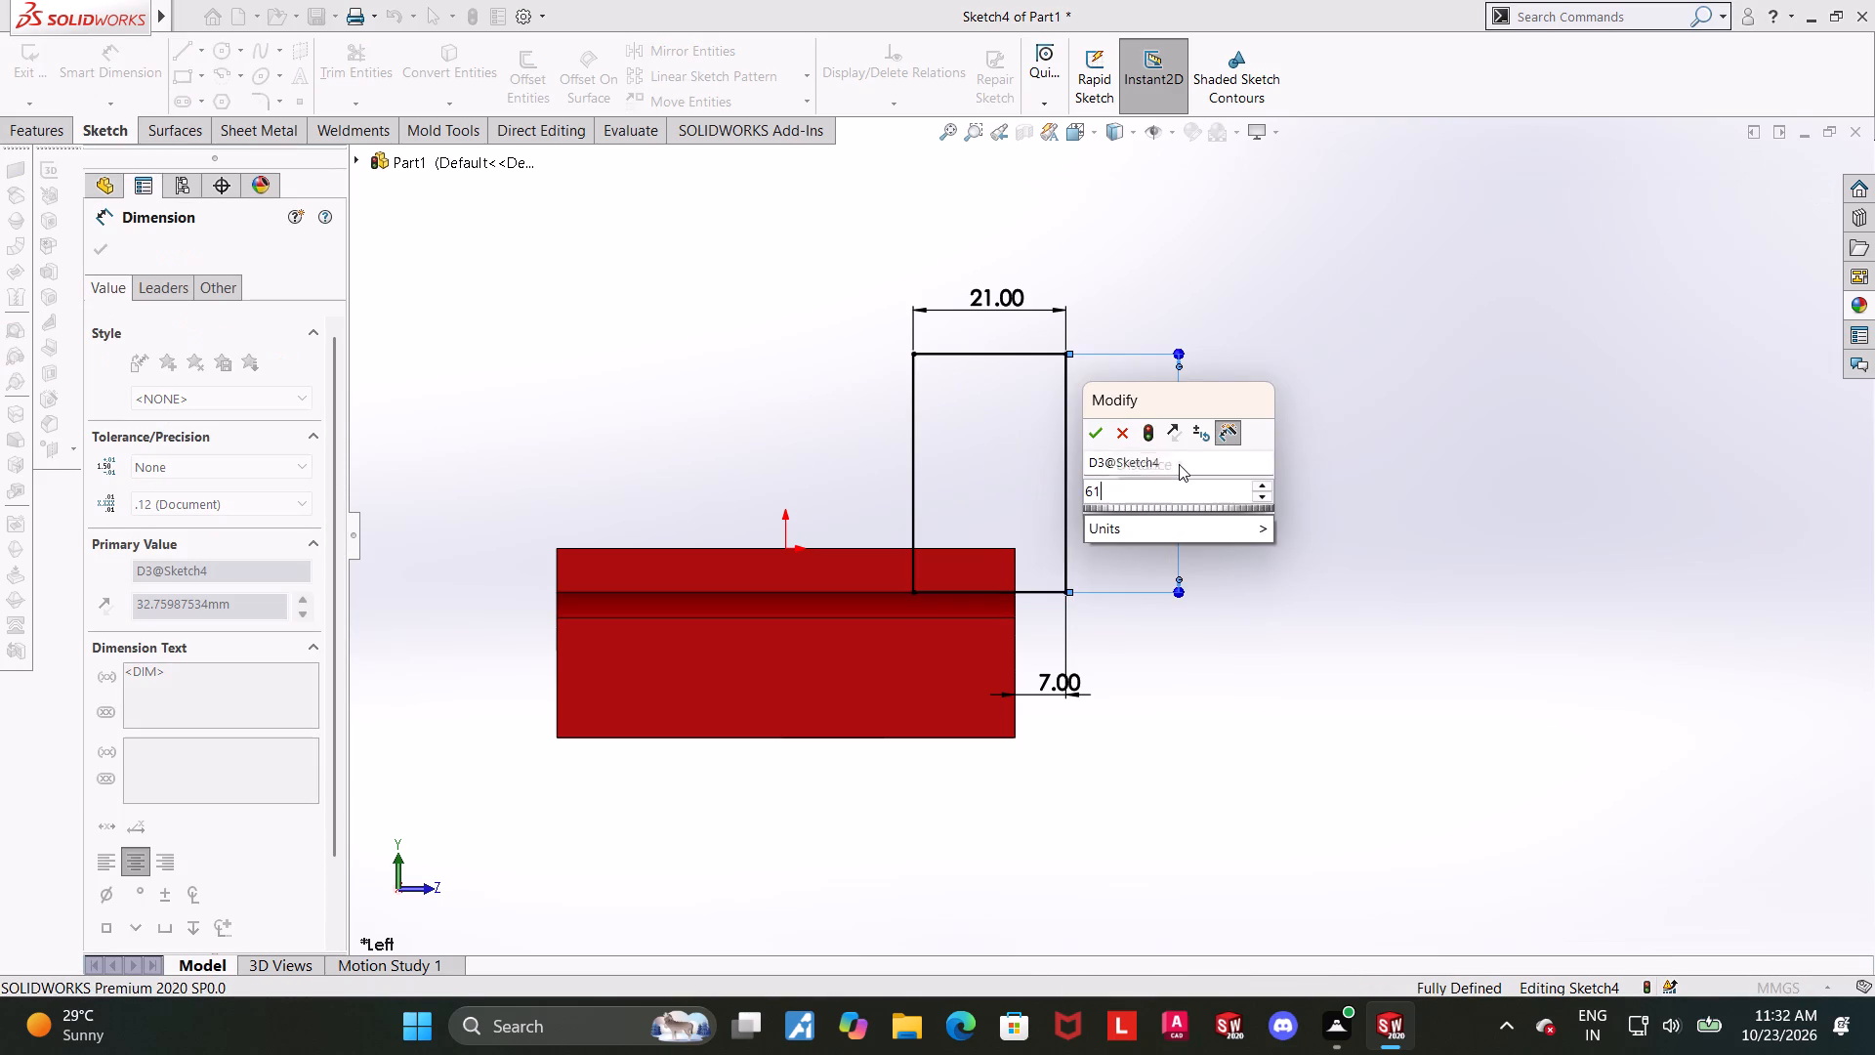
pyautogui.press('Return')
pyautogui.scroll(4, 1179, 464)
pyautogui.moveTo(1274, 411); pyautogui.dragTo(1100, 422, button='middle')
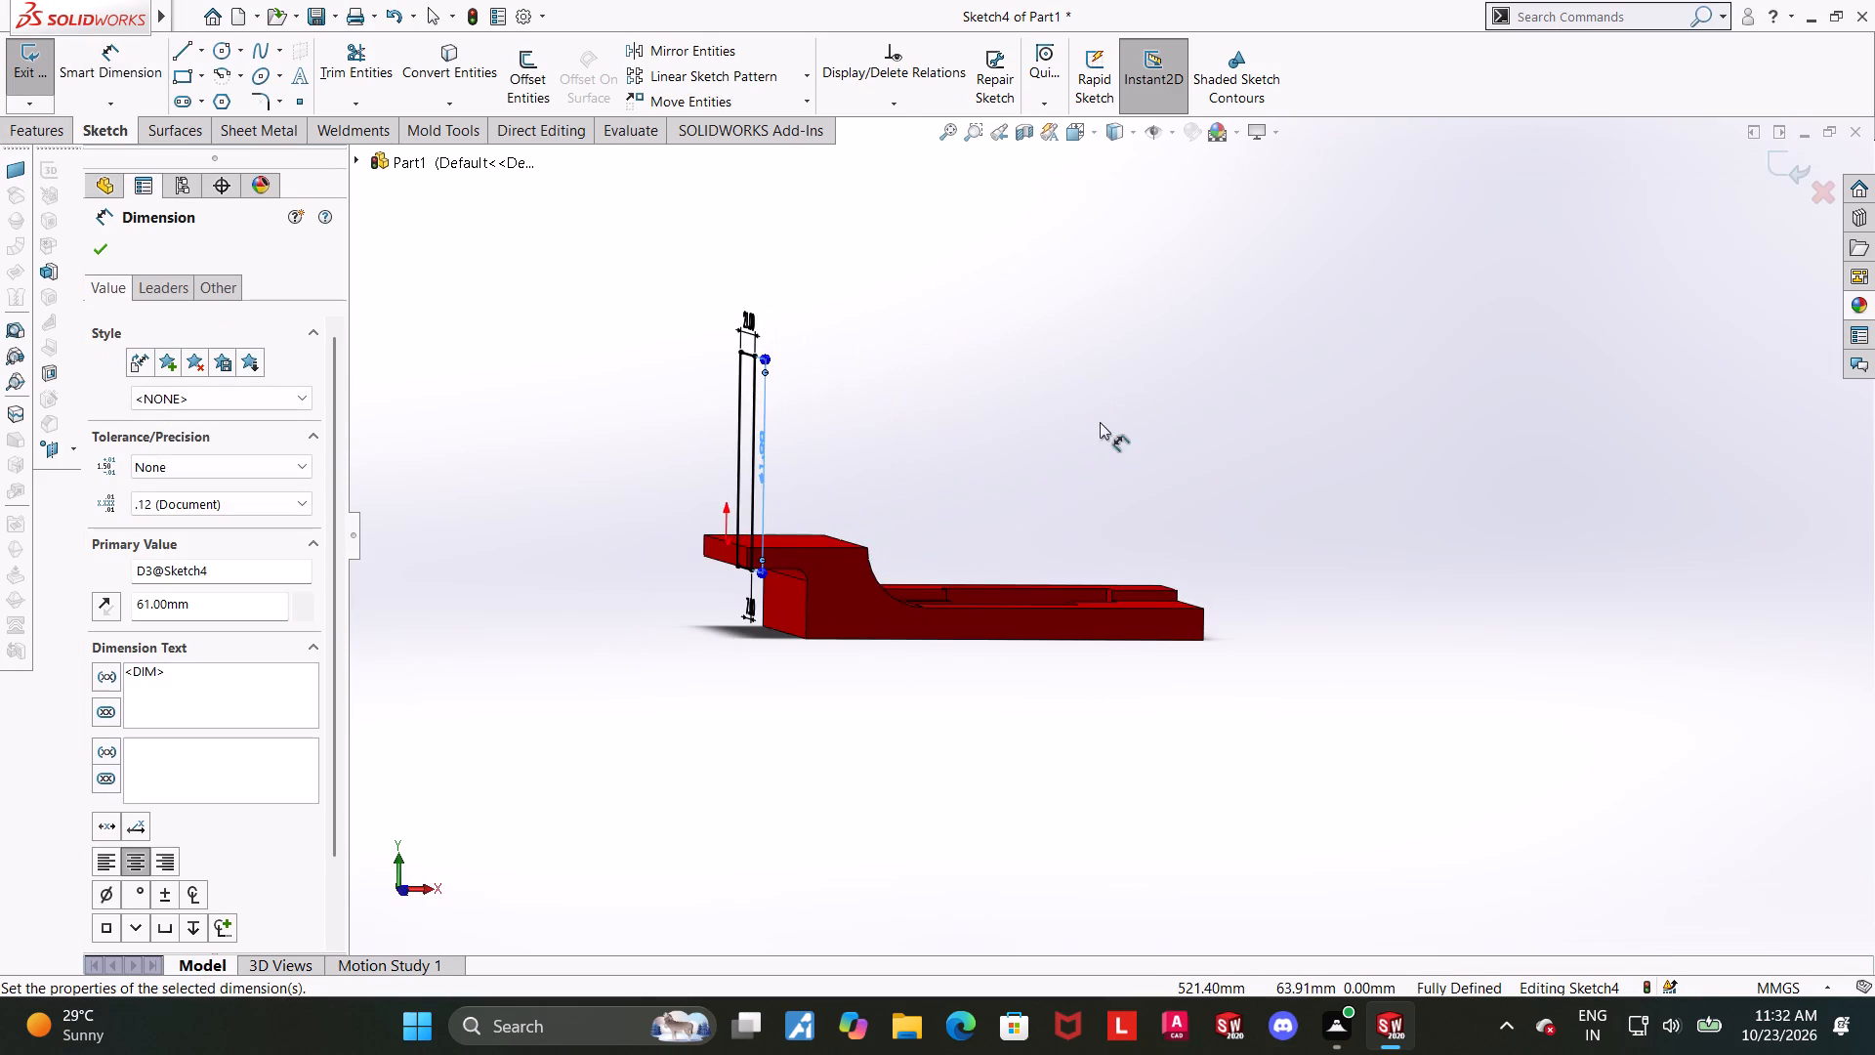
pyautogui.click(1759, 173)
pyautogui.click(1772, 166)
# Examine how the tall rectangle sketch sits against the part from several angles, including the Right view.
pyautogui.moveTo(1348, 335); pyautogui.dragTo(1328, 345, button='middle')
pyautogui.scroll(1, 1328, 345)
pyautogui.scroll(-1, 1263, 400)
pyautogui.moveTo(1221, 420); pyautogui.dragTo(937, 461, button='middle')
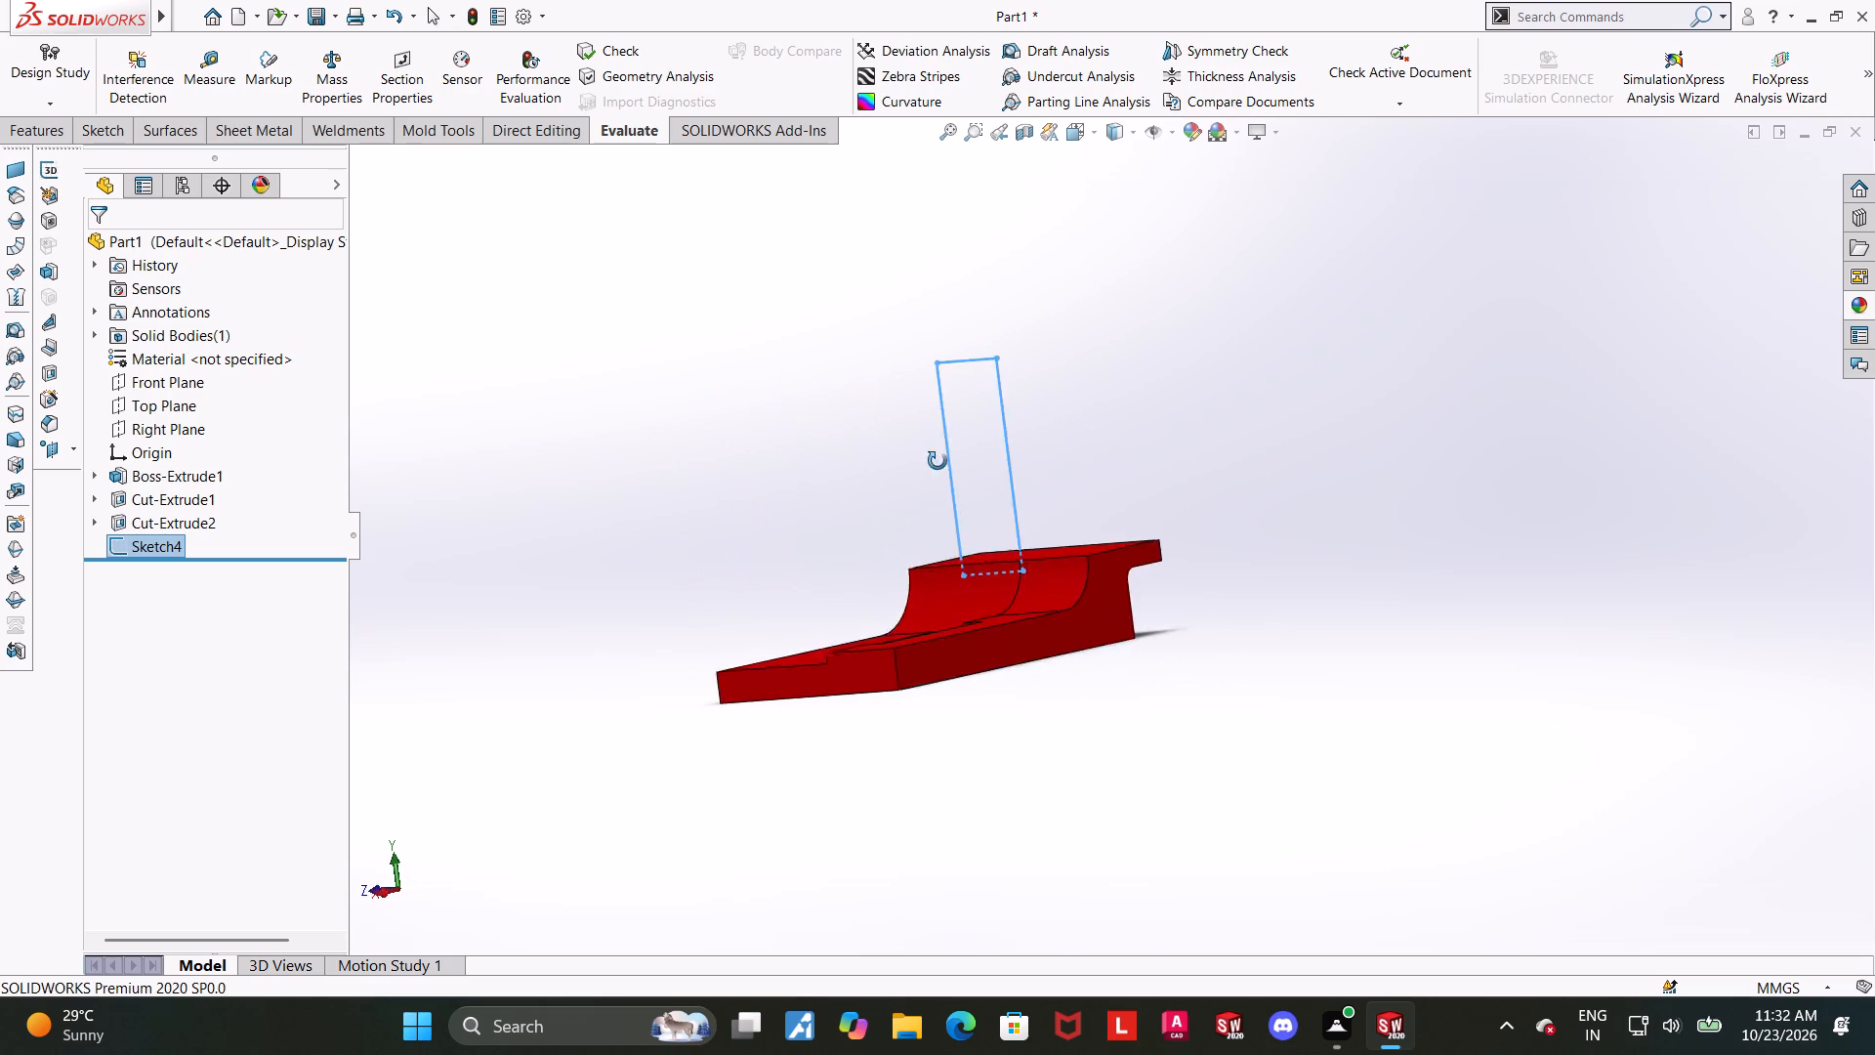
pyautogui.moveTo(937, 461); pyautogui.dragTo(973, 463, button='middle')
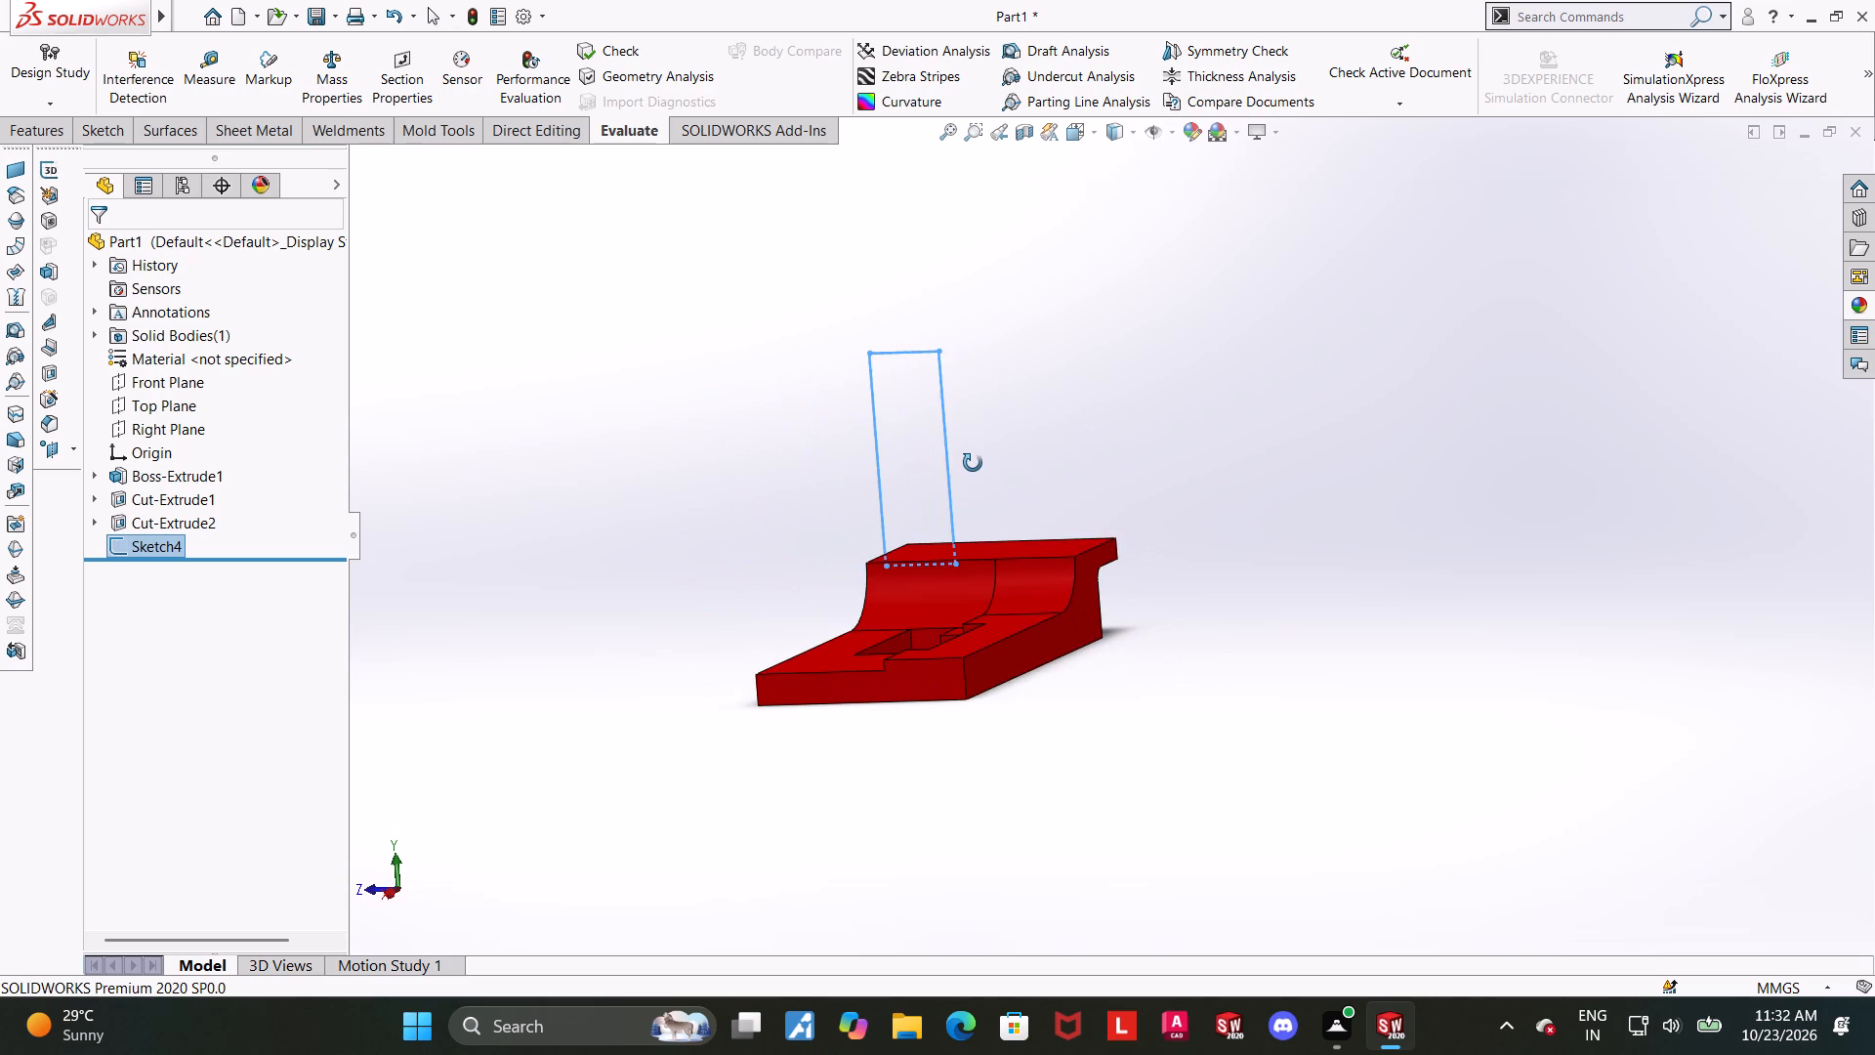
pyautogui.moveTo(973, 463); pyautogui.dragTo(1013, 438, button='middle')
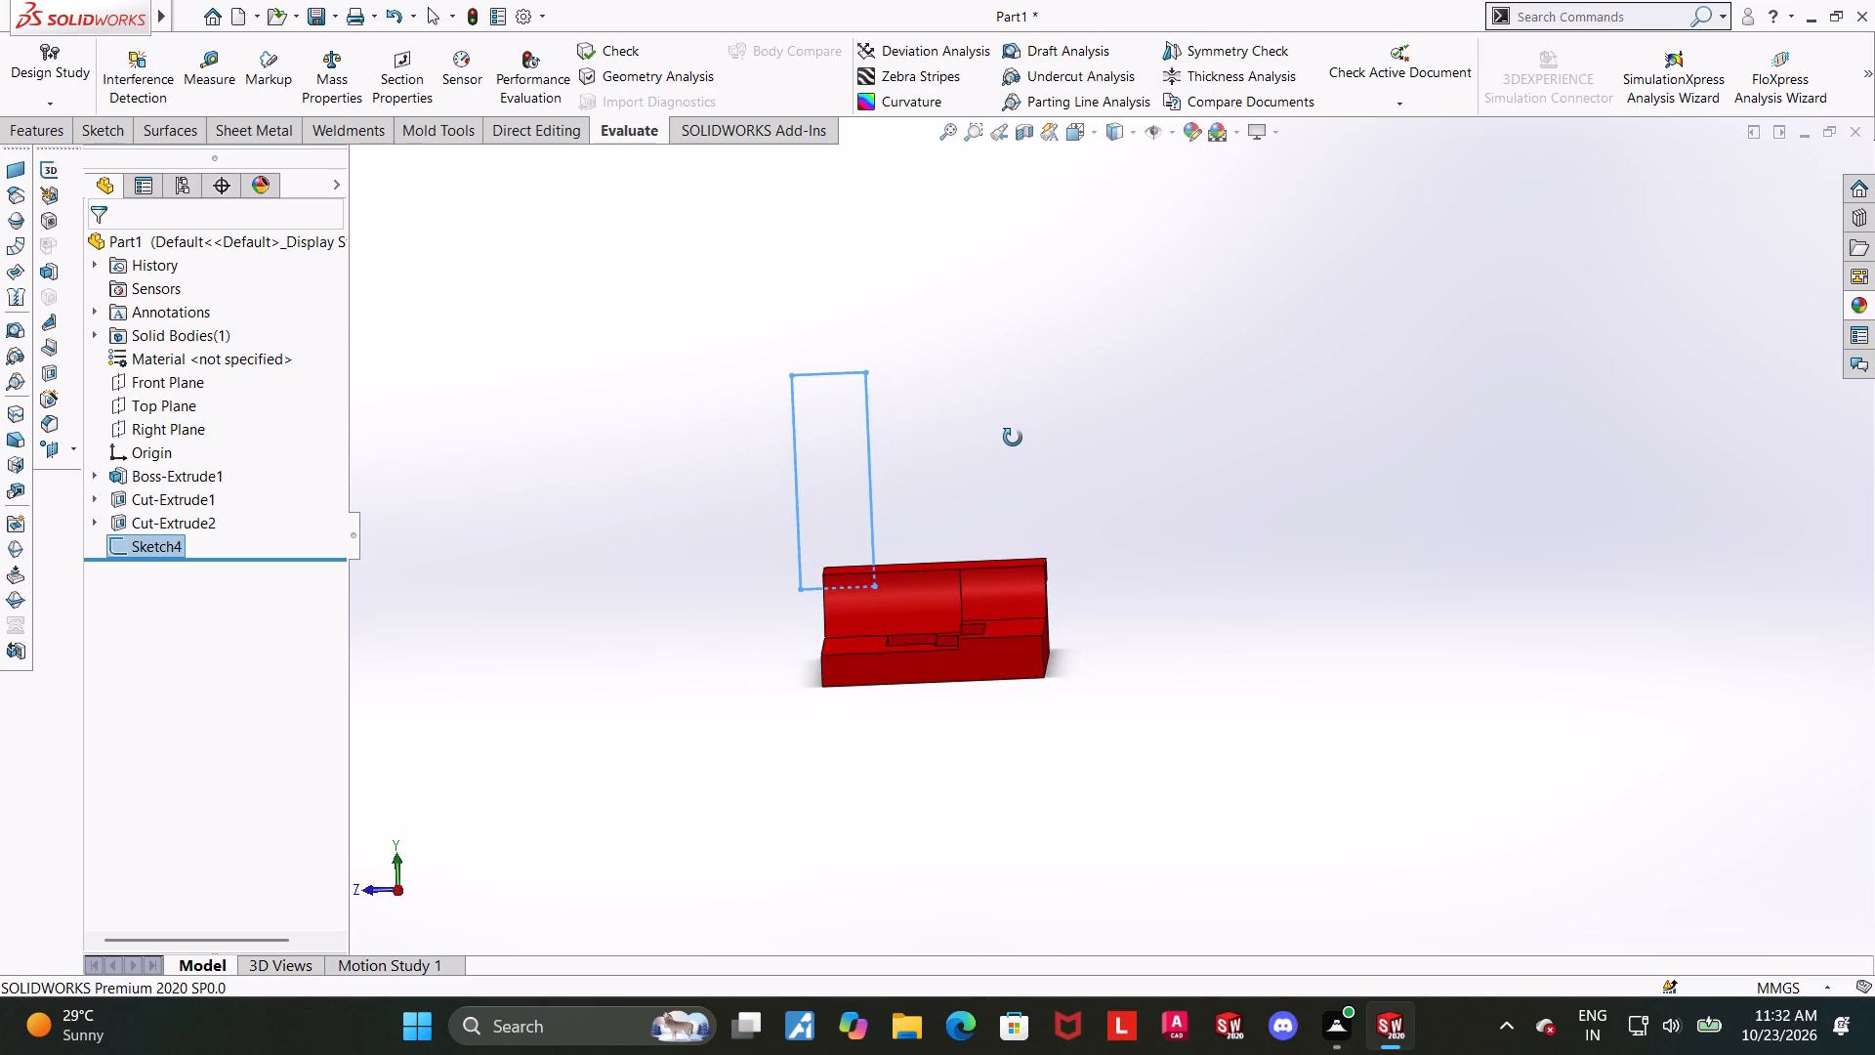
pyautogui.moveTo(1013, 438); pyautogui.dragTo(1014, 430, button='middle')
pyautogui.click(1077, 141)
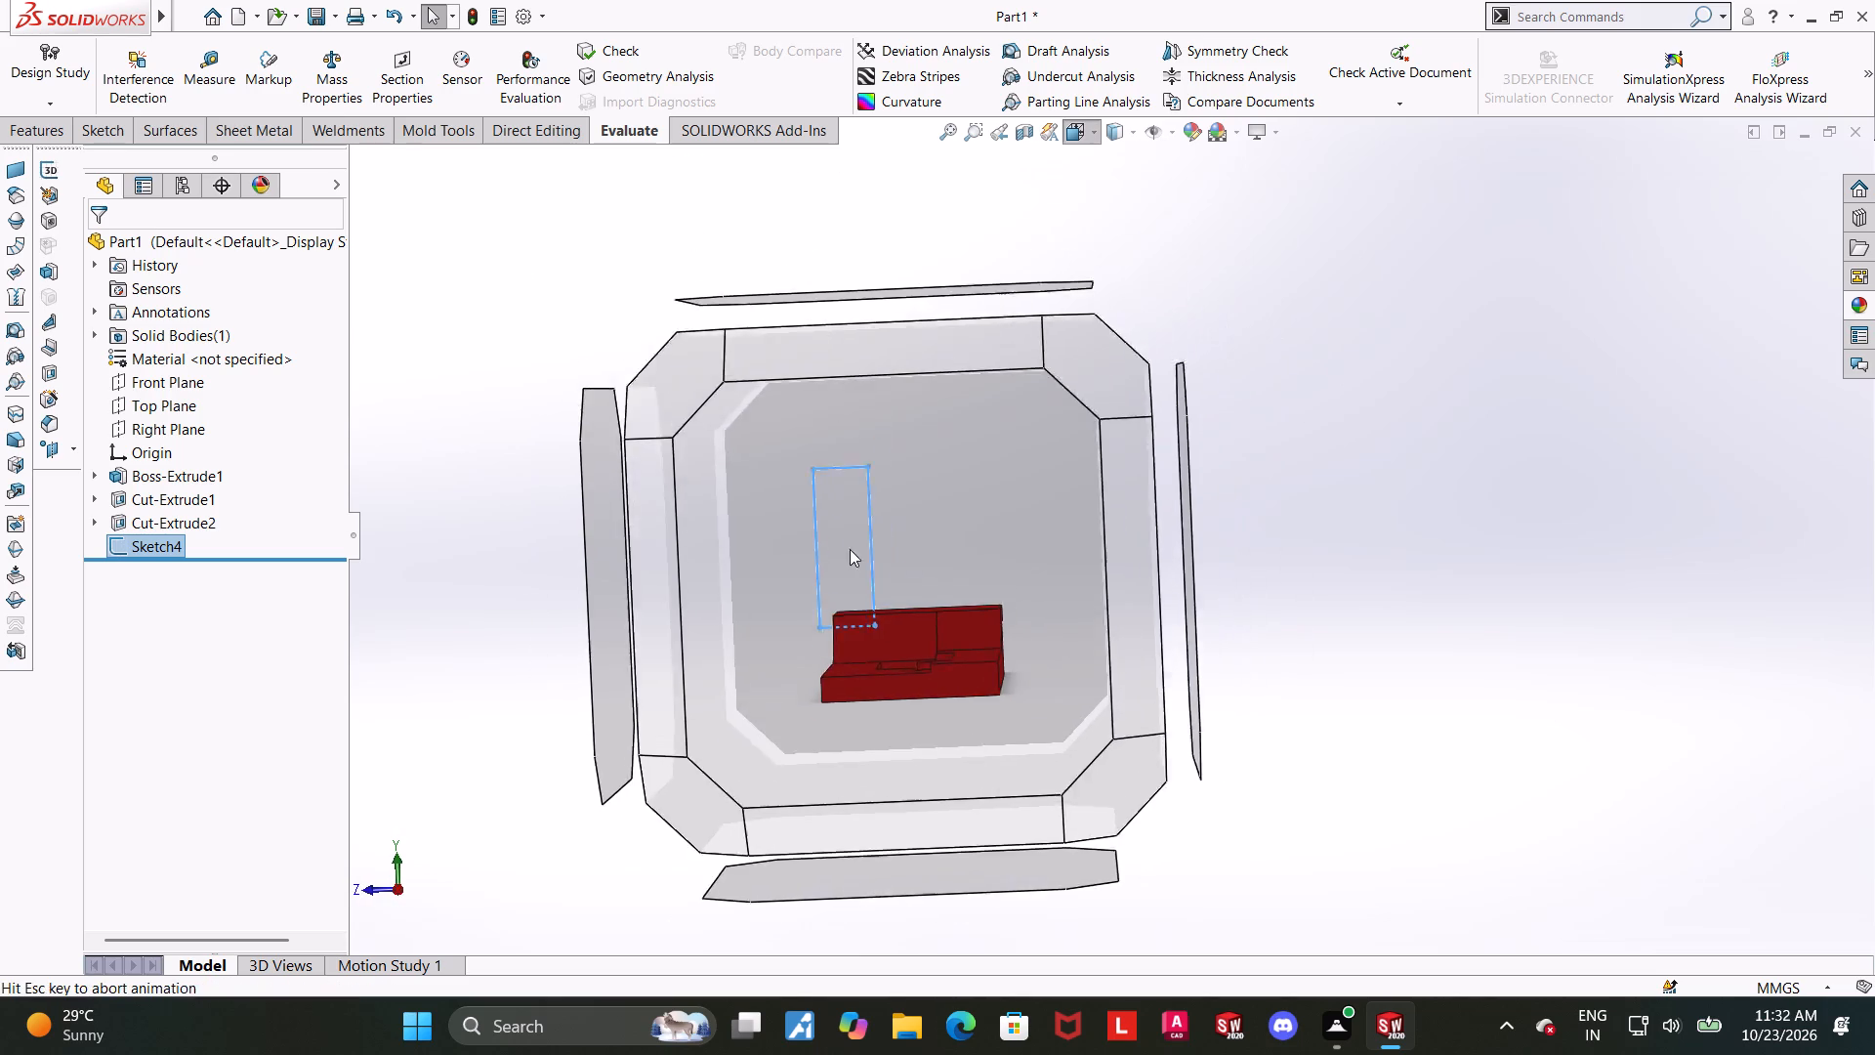
pyautogui.click(828, 628)
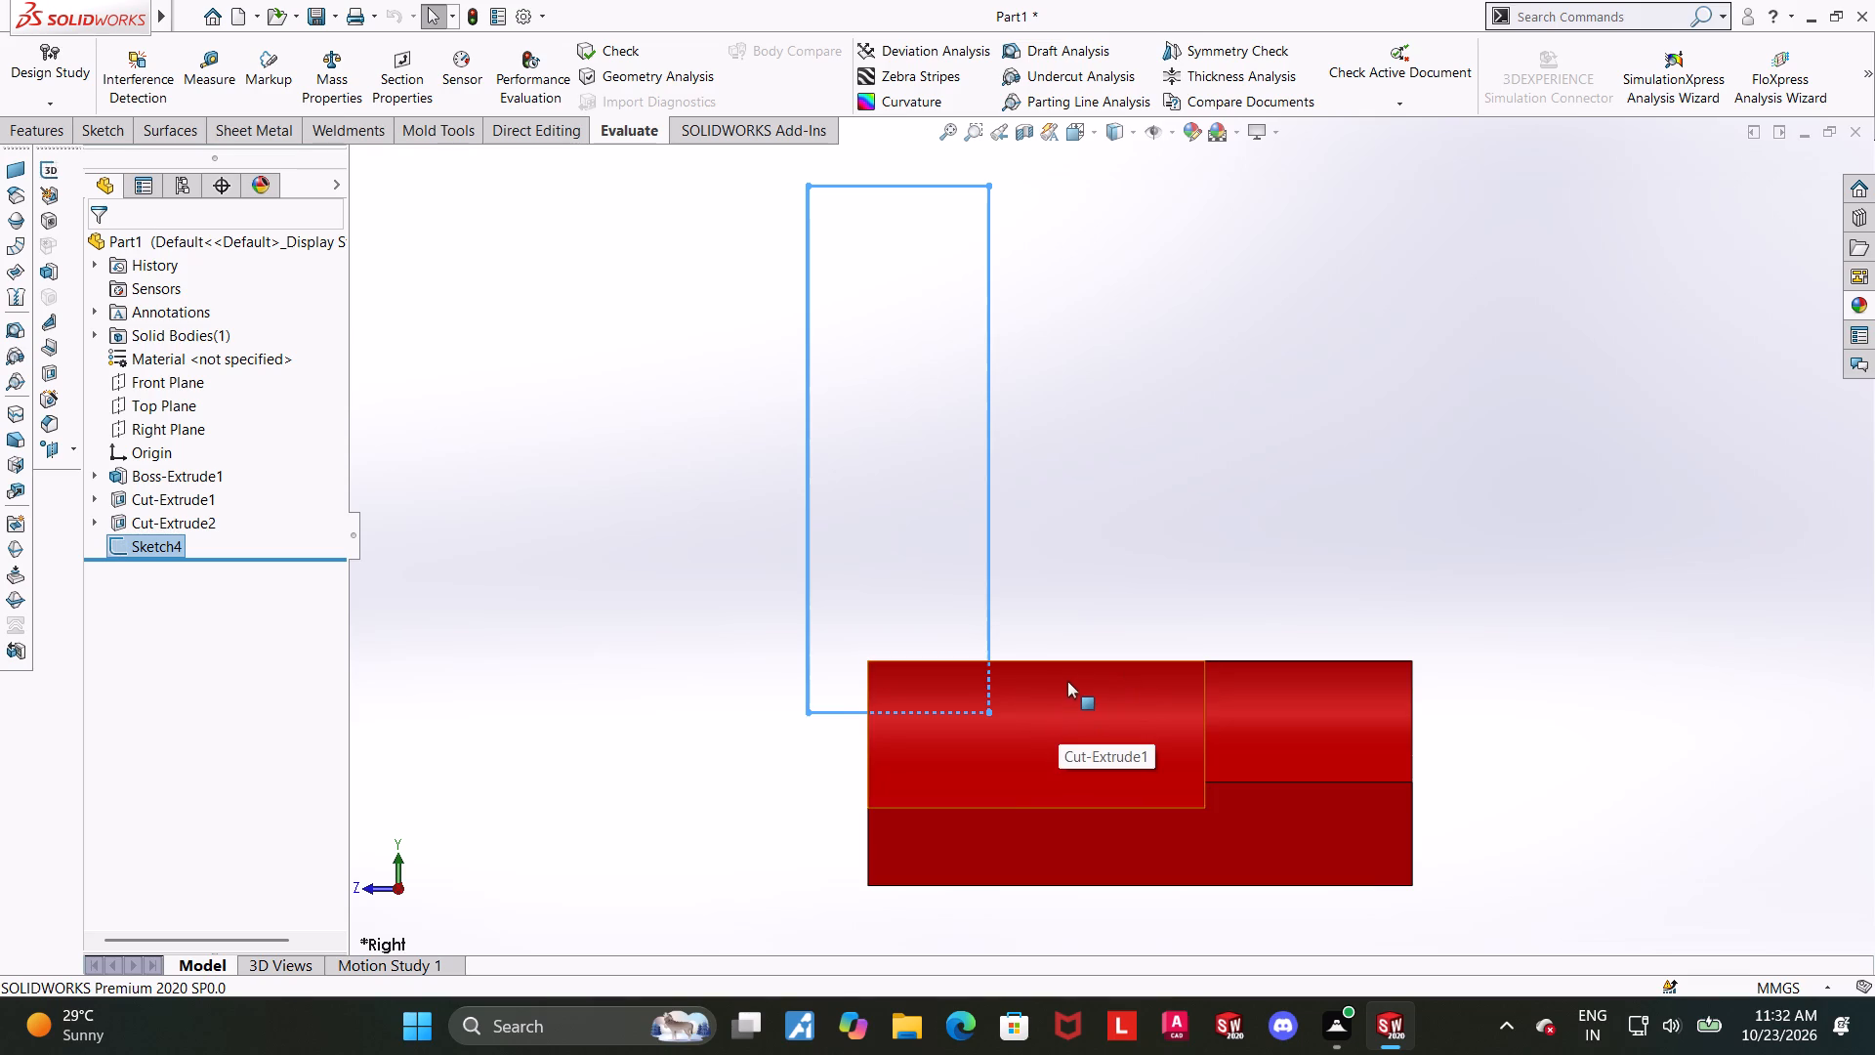
pyautogui.moveTo(1023, 684); pyautogui.dragTo(1062, 698, button='middle')
pyautogui.scroll(2, 1062, 699)
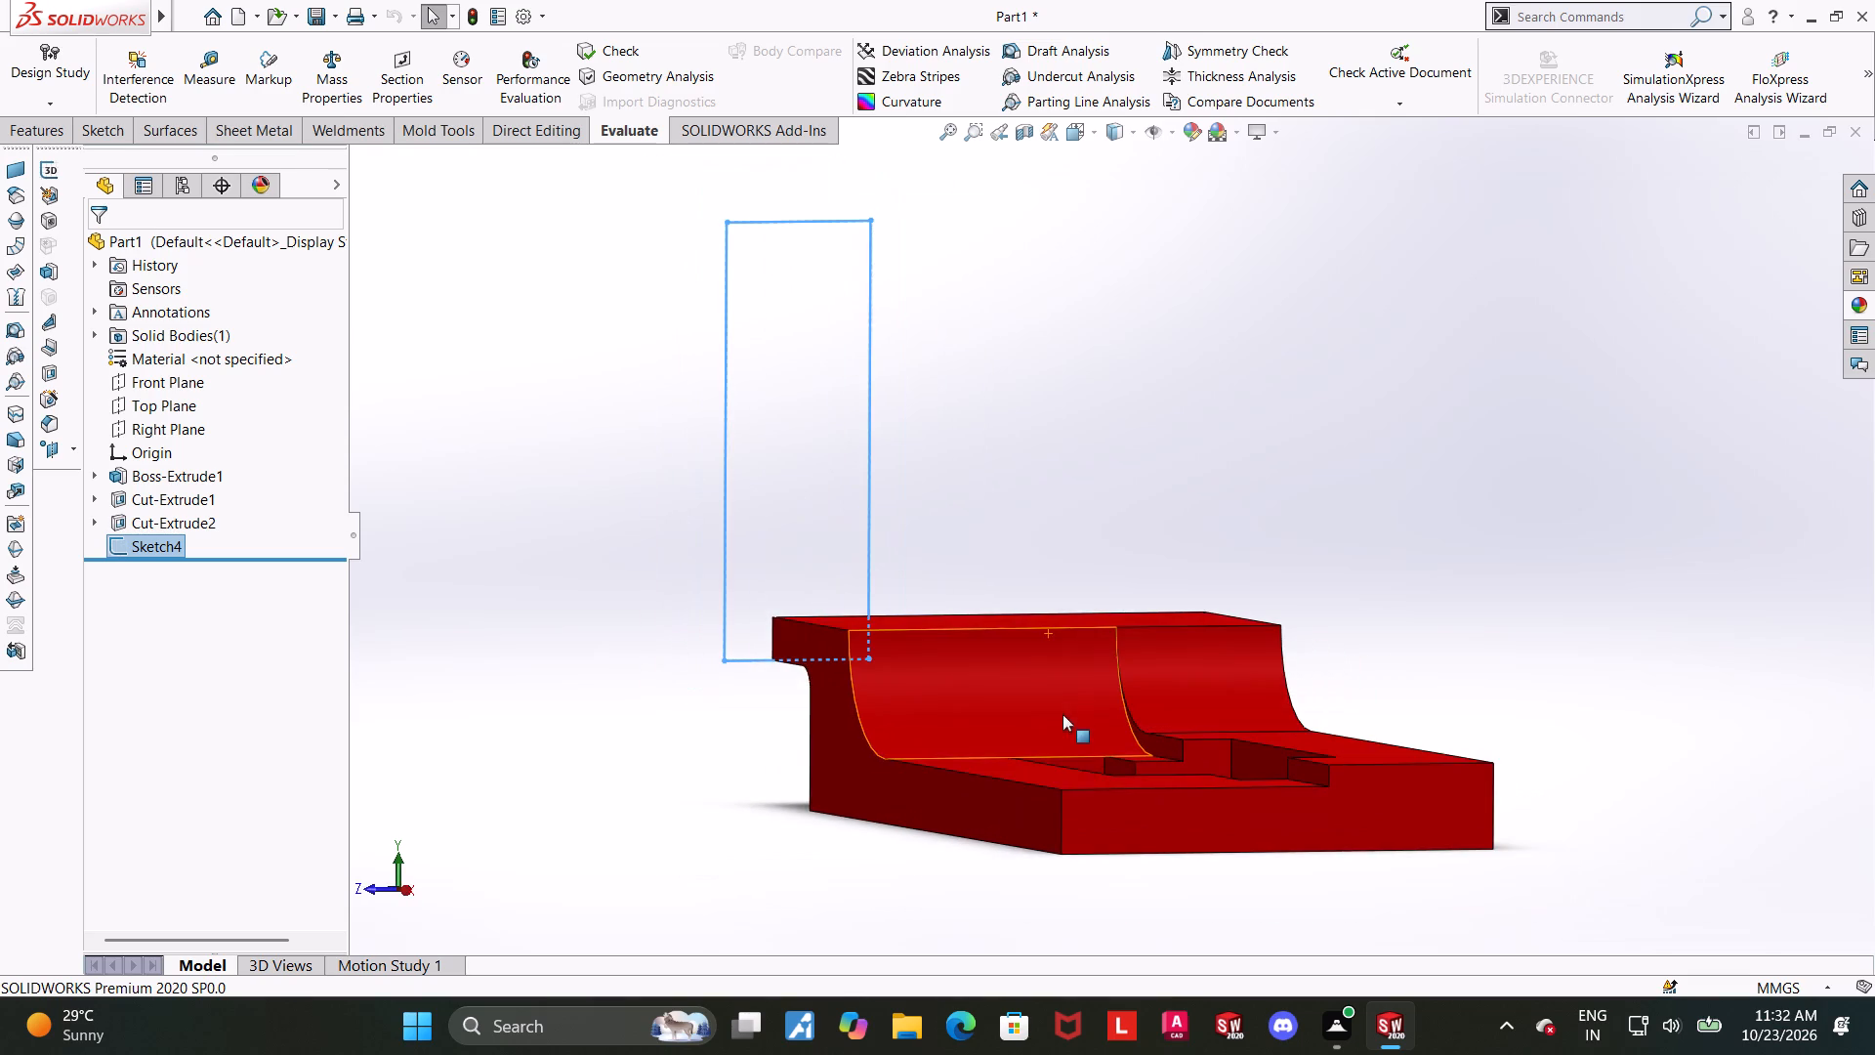
pyautogui.moveTo(1081, 725); pyautogui.dragTo(1096, 725, button='middle')
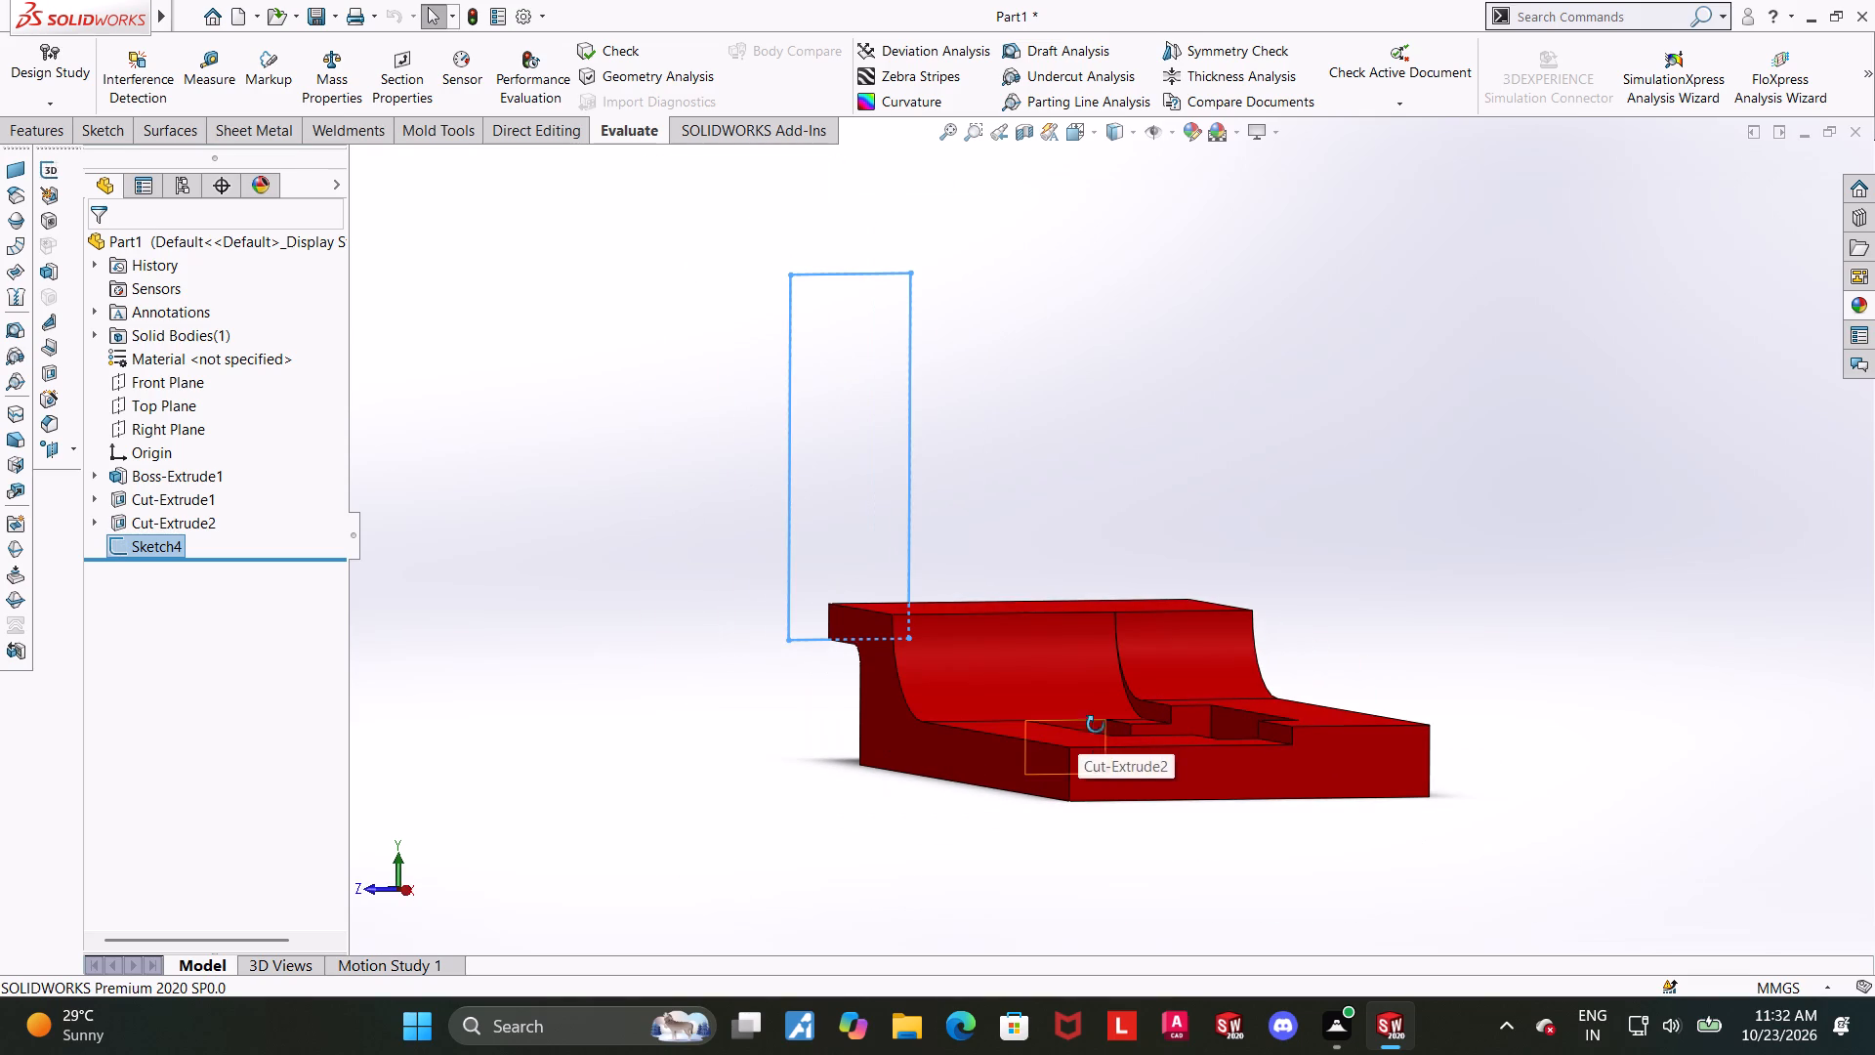
pyautogui.moveTo(1096, 725); pyautogui.dragTo(1217, 720, button='middle')
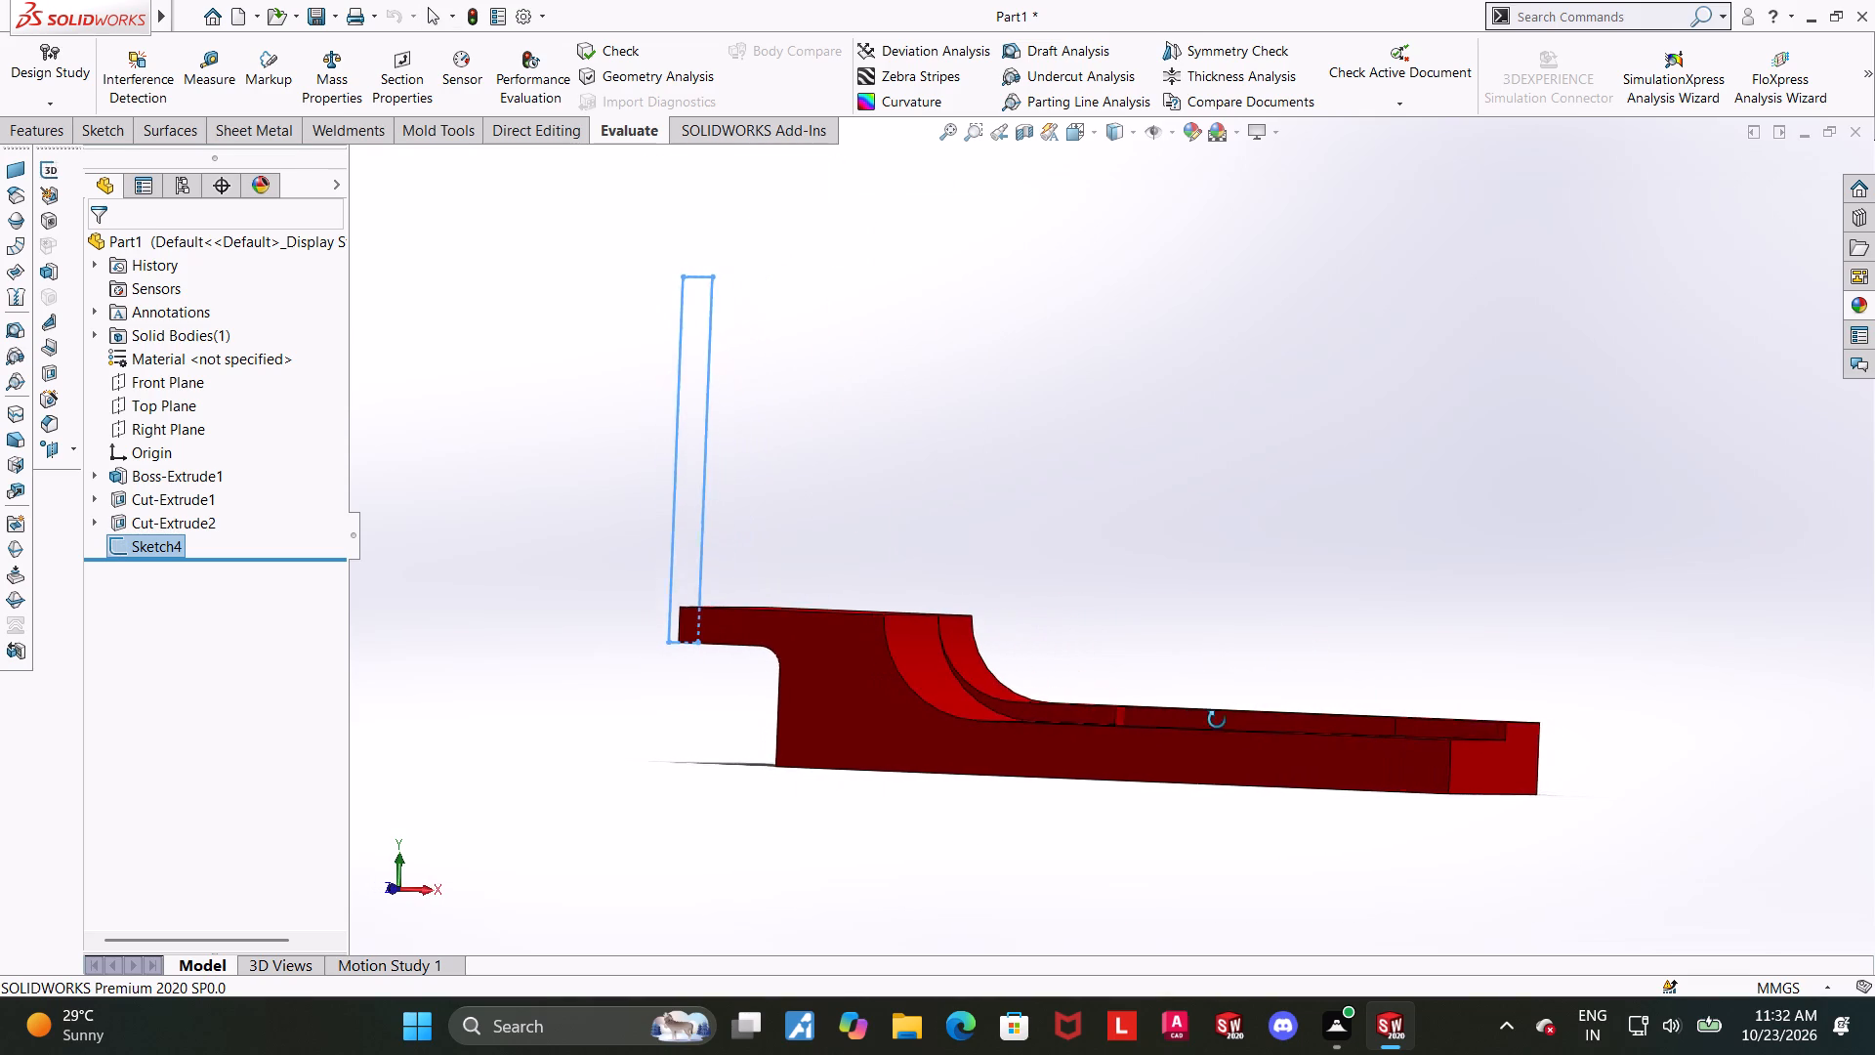
pyautogui.moveTo(1217, 720); pyautogui.dragTo(1223, 751, button='middle')
# Extrude the rectangle 35 mm blind in the reversed direction, over the ledge, merged with the part.
pyautogui.click(54, 148)
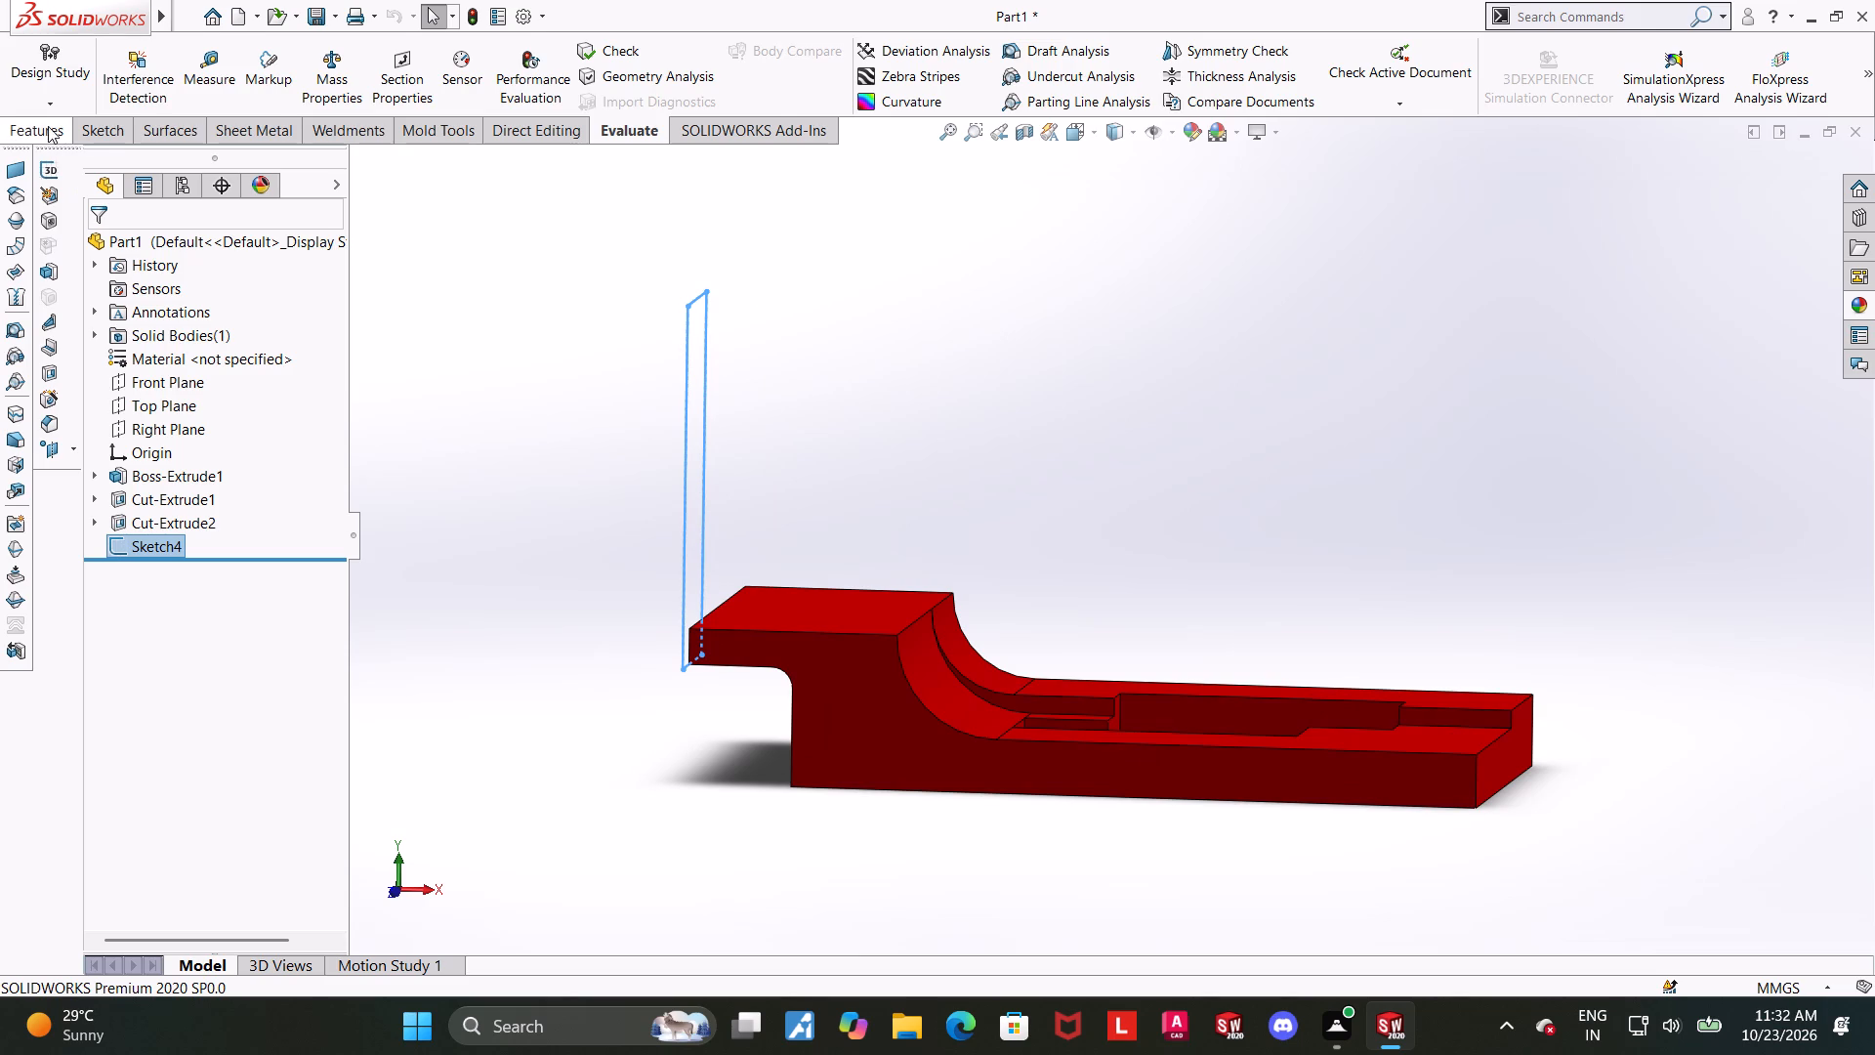
pyautogui.click(48, 126)
pyautogui.click(53, 71)
pyautogui.moveTo(968, 510); pyautogui.dragTo(1000, 525, button='middle')
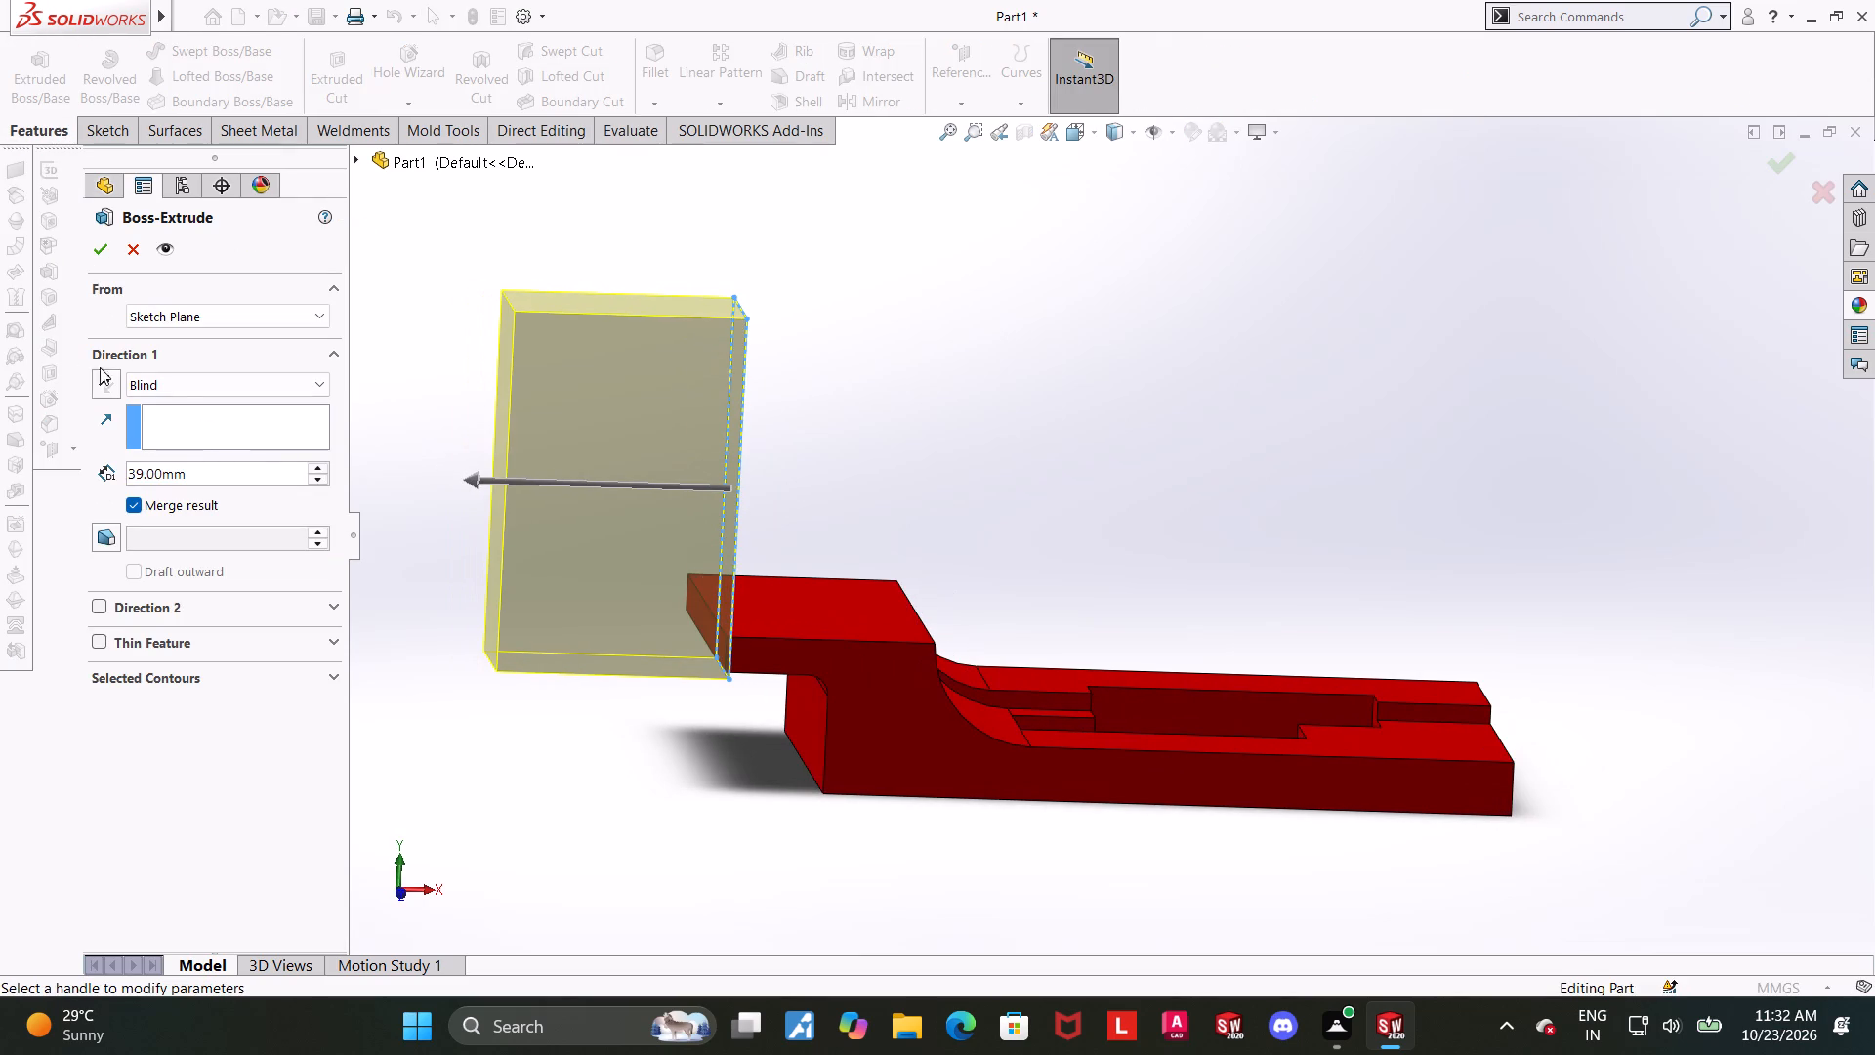
pyautogui.click(103, 372)
pyautogui.moveTo(220, 472); pyautogui.dragTo(120, 473)
pyautogui.write('35')
pyautogui.press('Return')
pyautogui.moveTo(972, 544); pyautogui.dragTo(924, 535, button='middle')
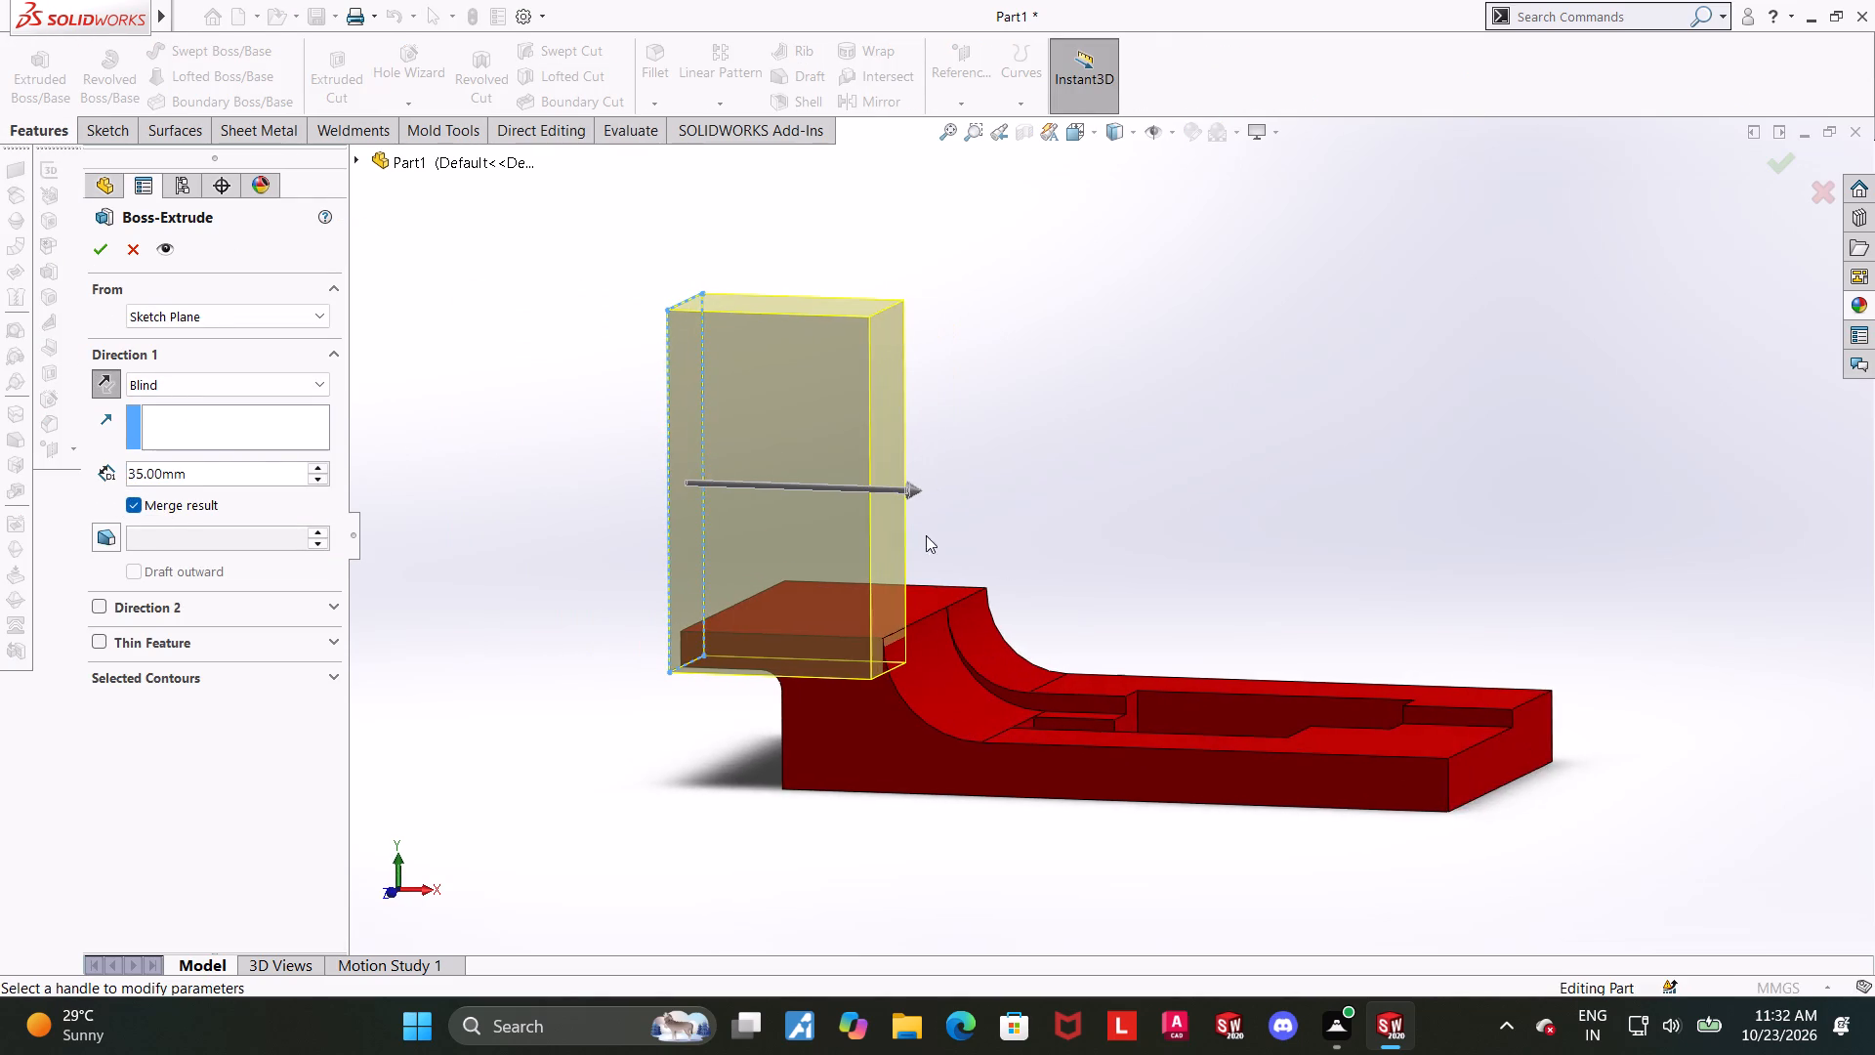
pyautogui.scroll(-2, 914, 565)
pyautogui.click(96, 251)
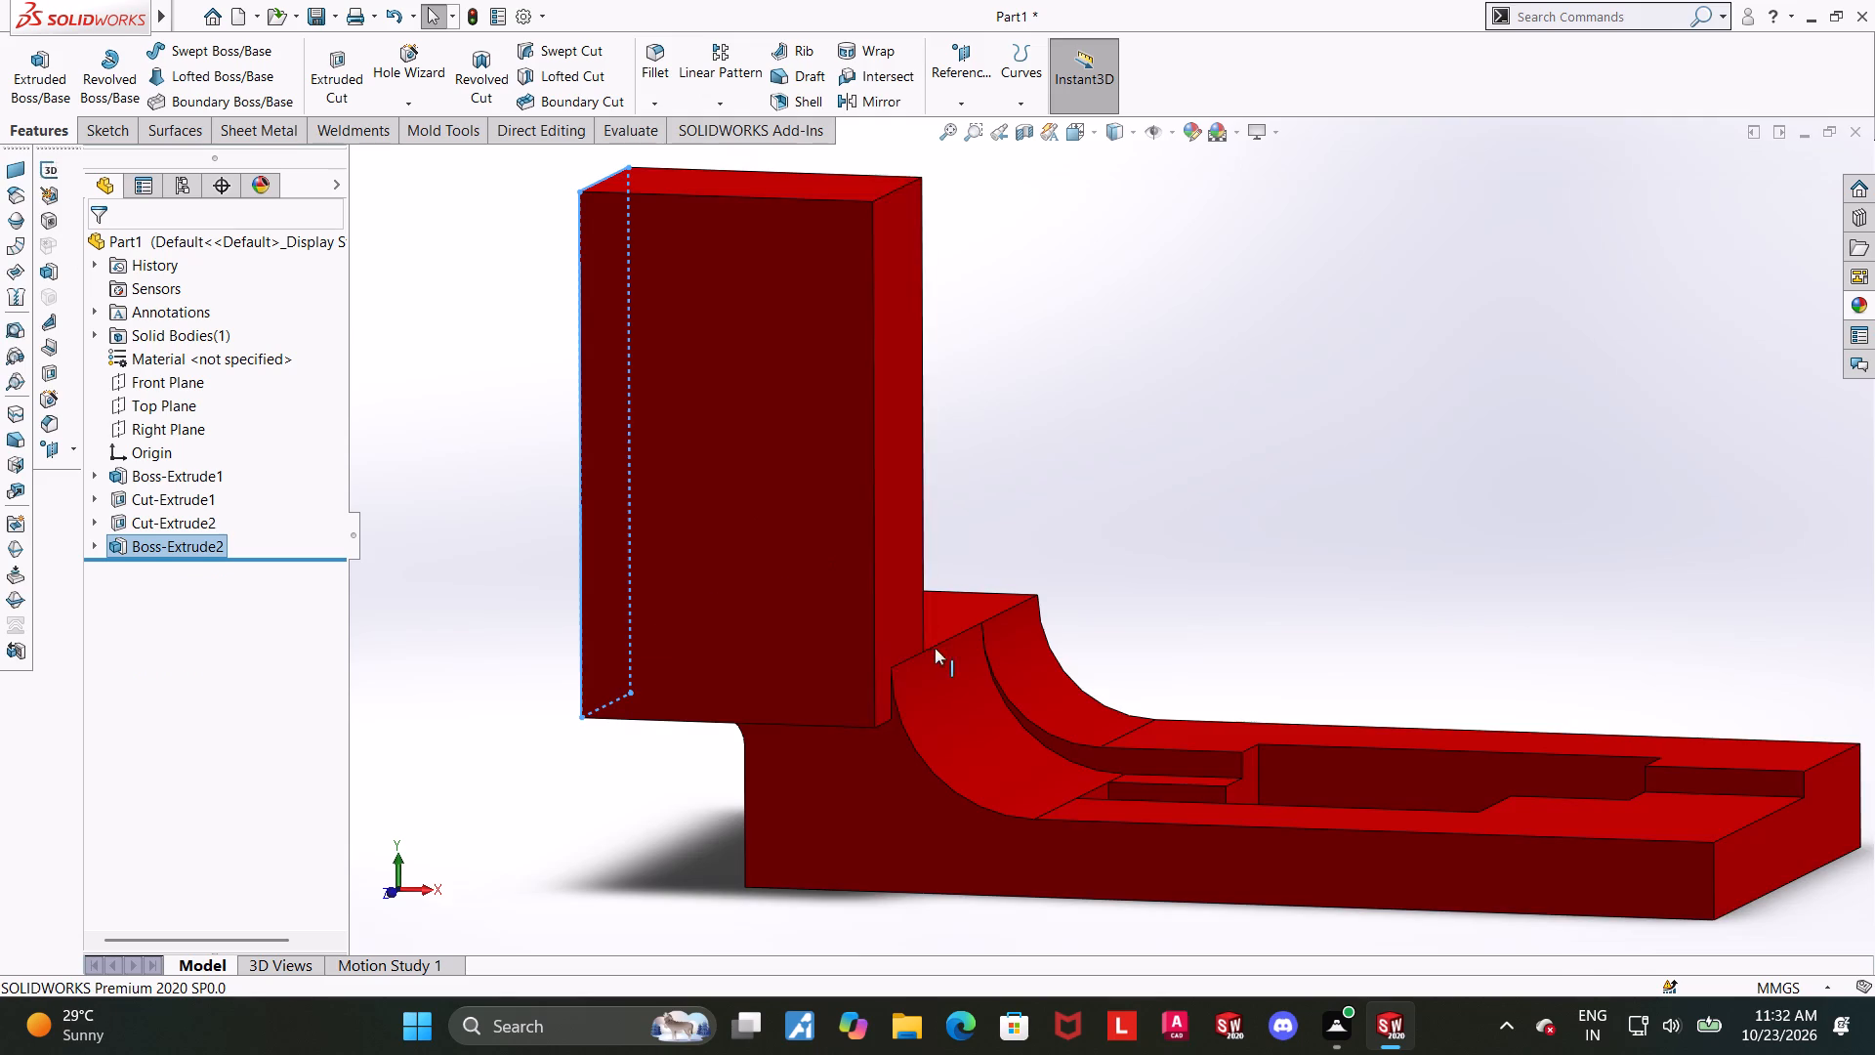
# Chamfer the two opposite 21 mm top edges of the upright block by 3 mm at 45 degrees.
pyautogui.moveTo(939, 622); pyautogui.dragTo(939, 589, button='middle')
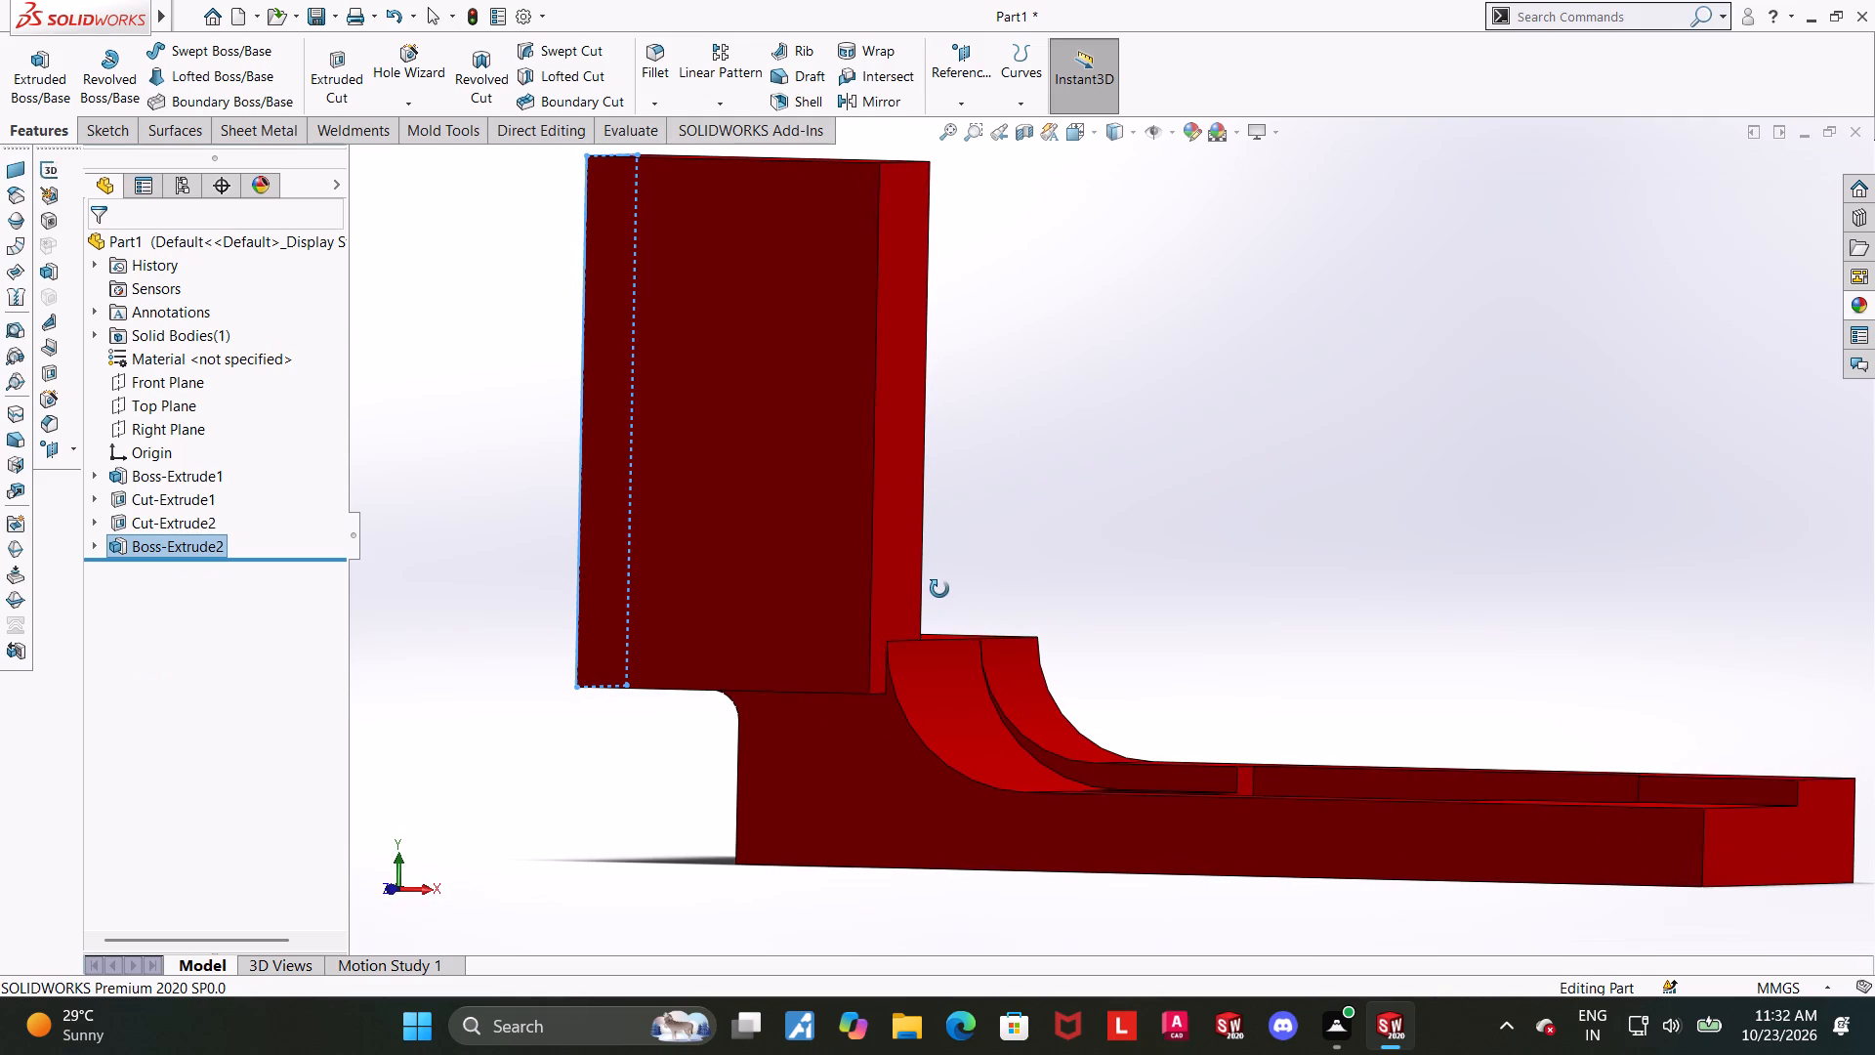
pyautogui.moveTo(939, 589); pyautogui.dragTo(932, 596, button='middle')
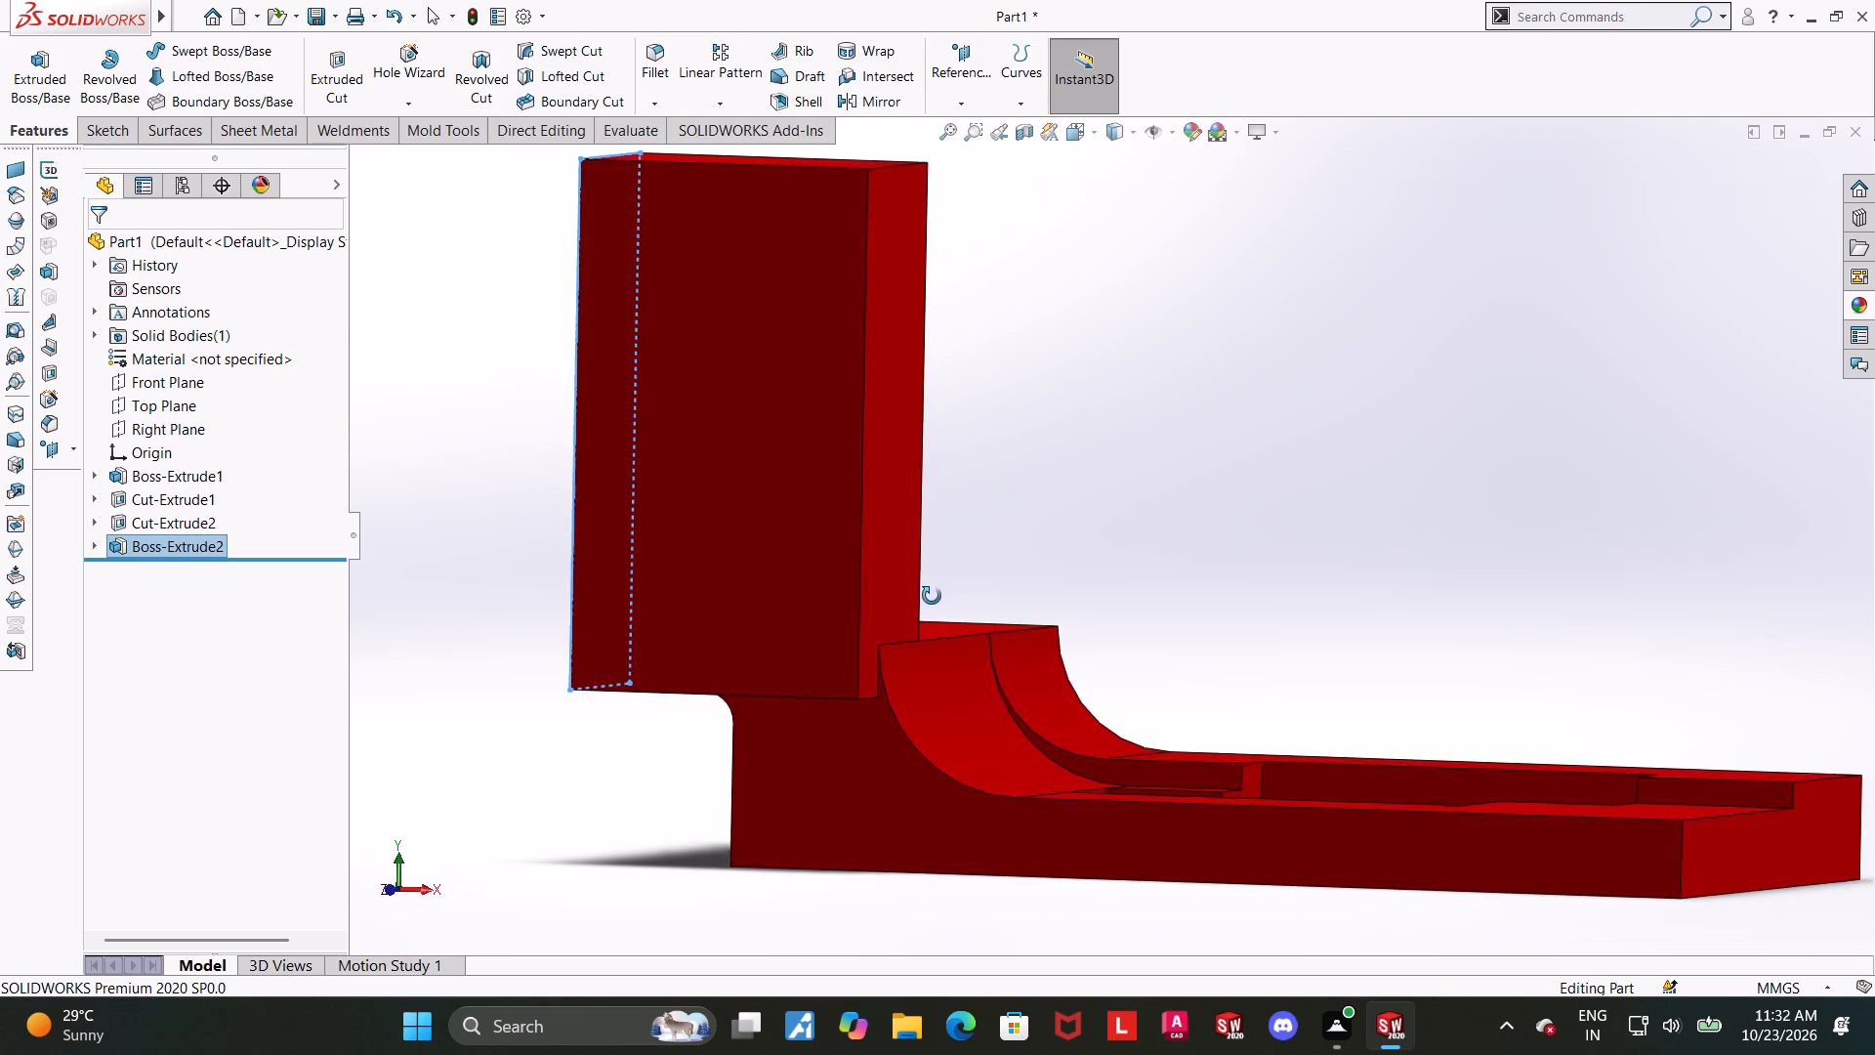
pyautogui.moveTo(932, 596); pyautogui.dragTo(930, 698, button='middle')
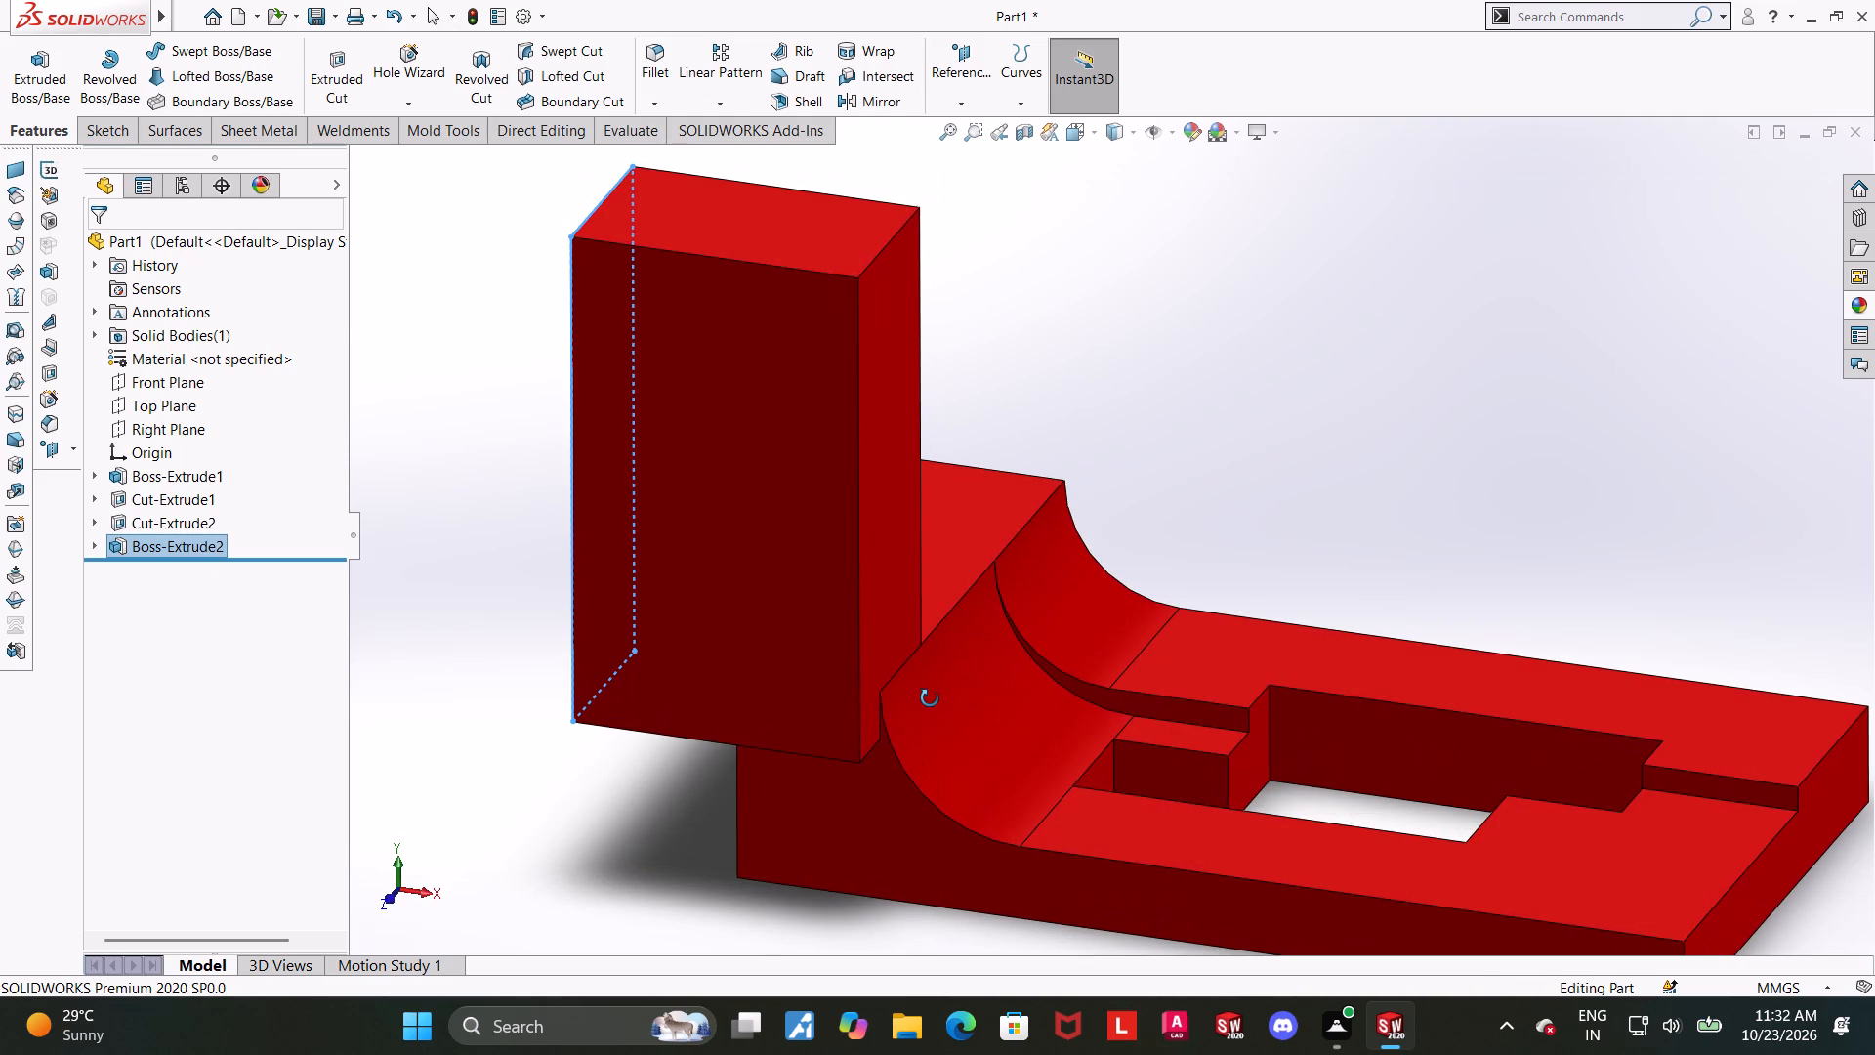
pyautogui.moveTo(930, 698); pyautogui.dragTo(912, 721, button='middle')
pyautogui.scroll(2, 921, 163)
pyautogui.scroll(-3, 920, 171)
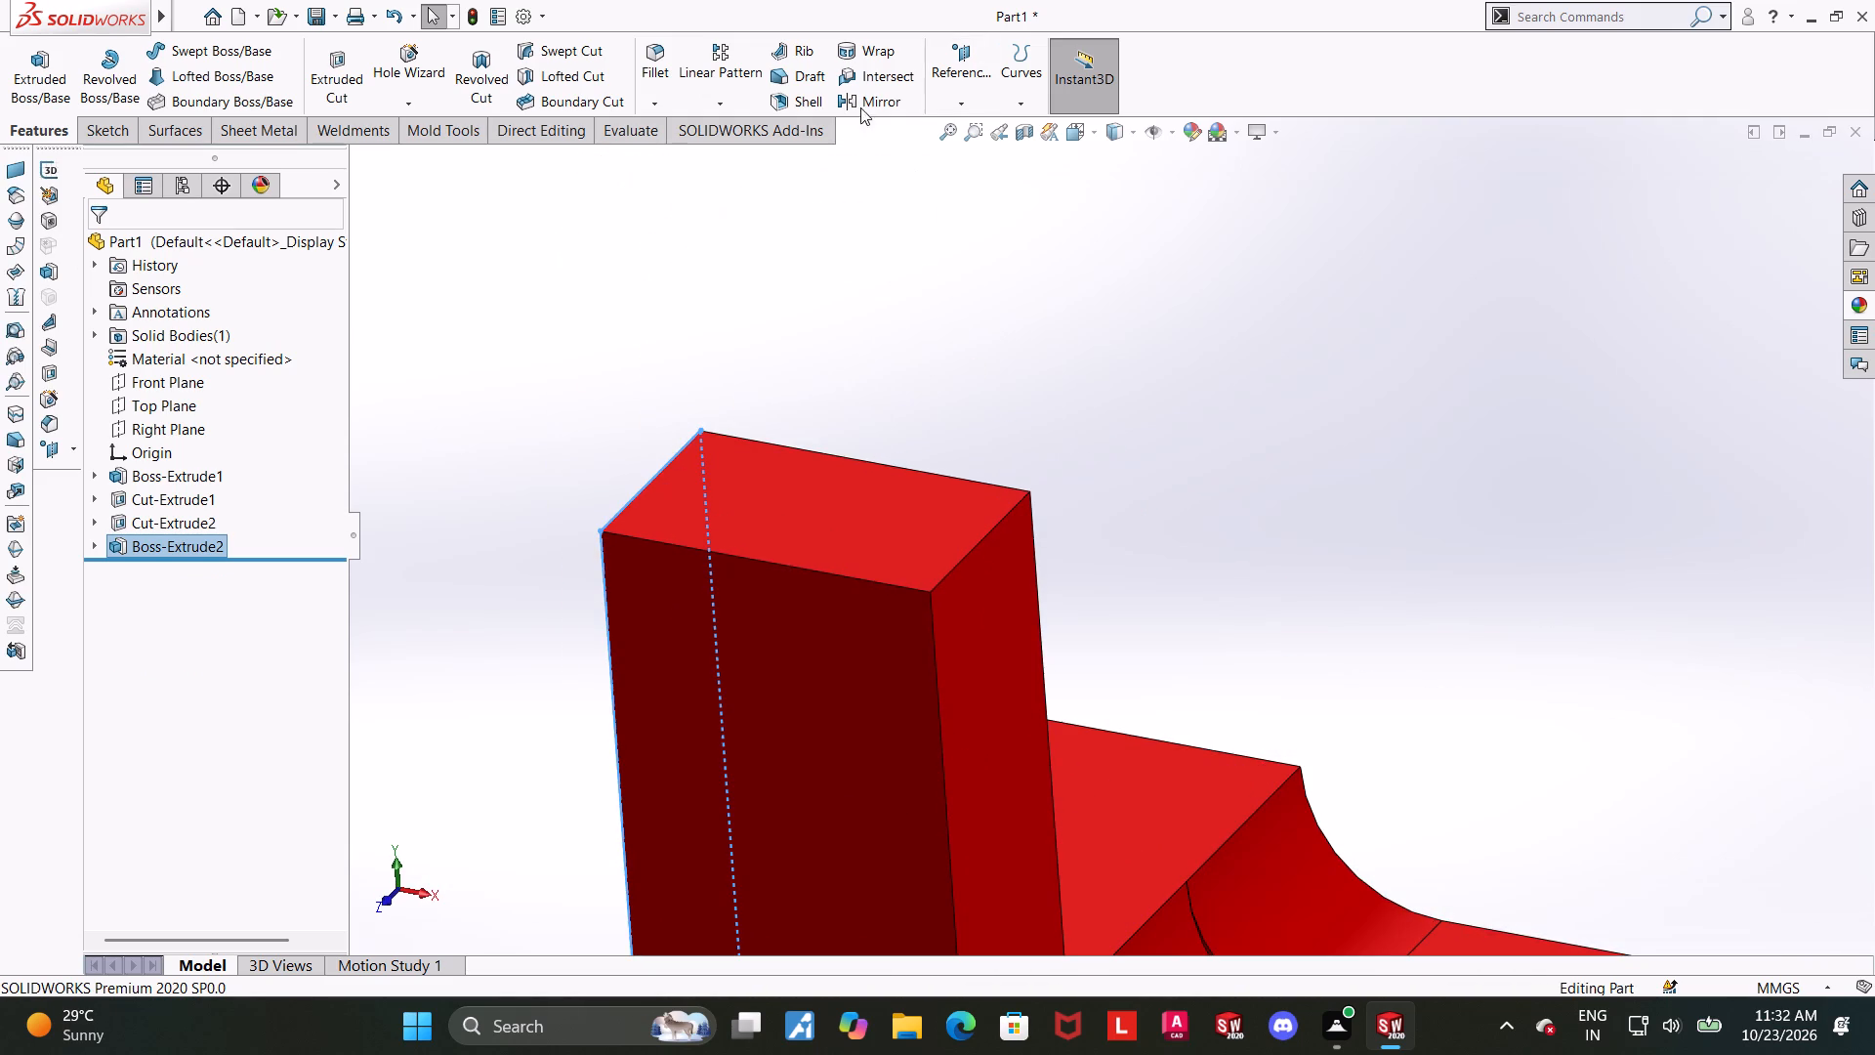
pyautogui.click(656, 103)
pyautogui.click(669, 158)
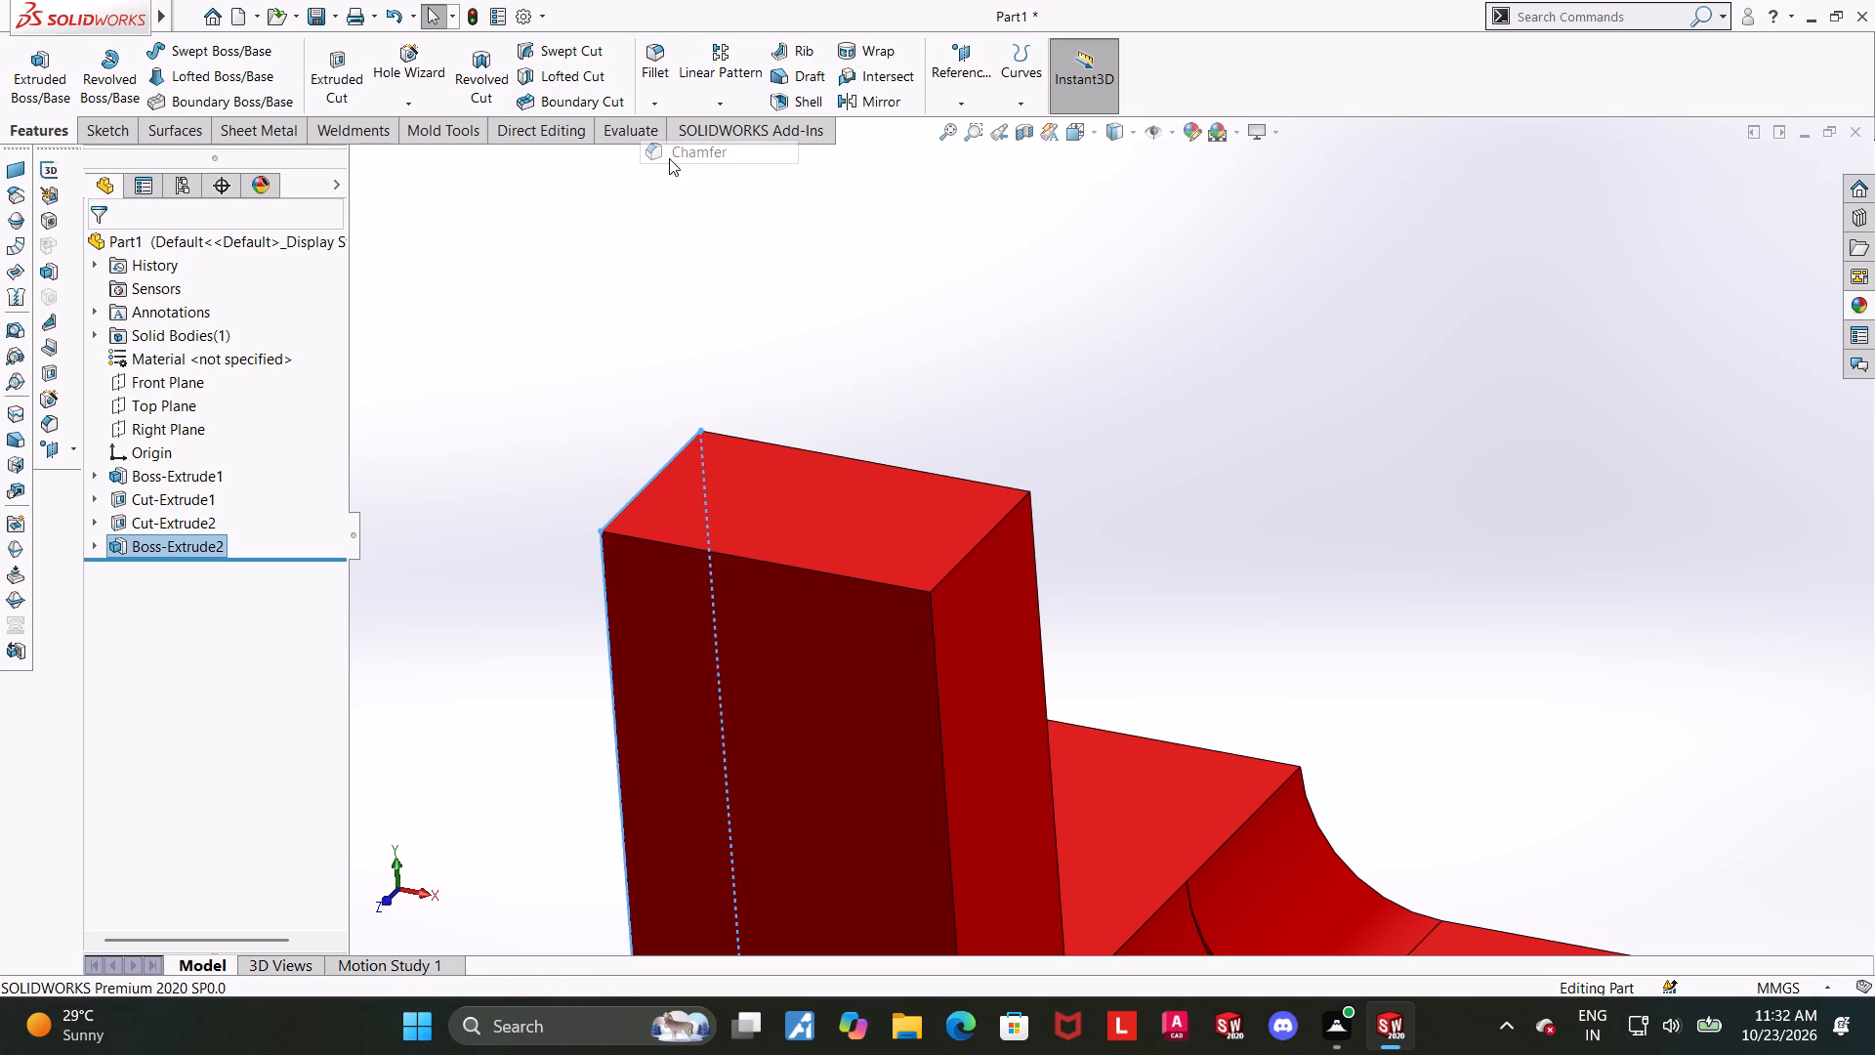
pyautogui.press('3')
pyautogui.press('Return')
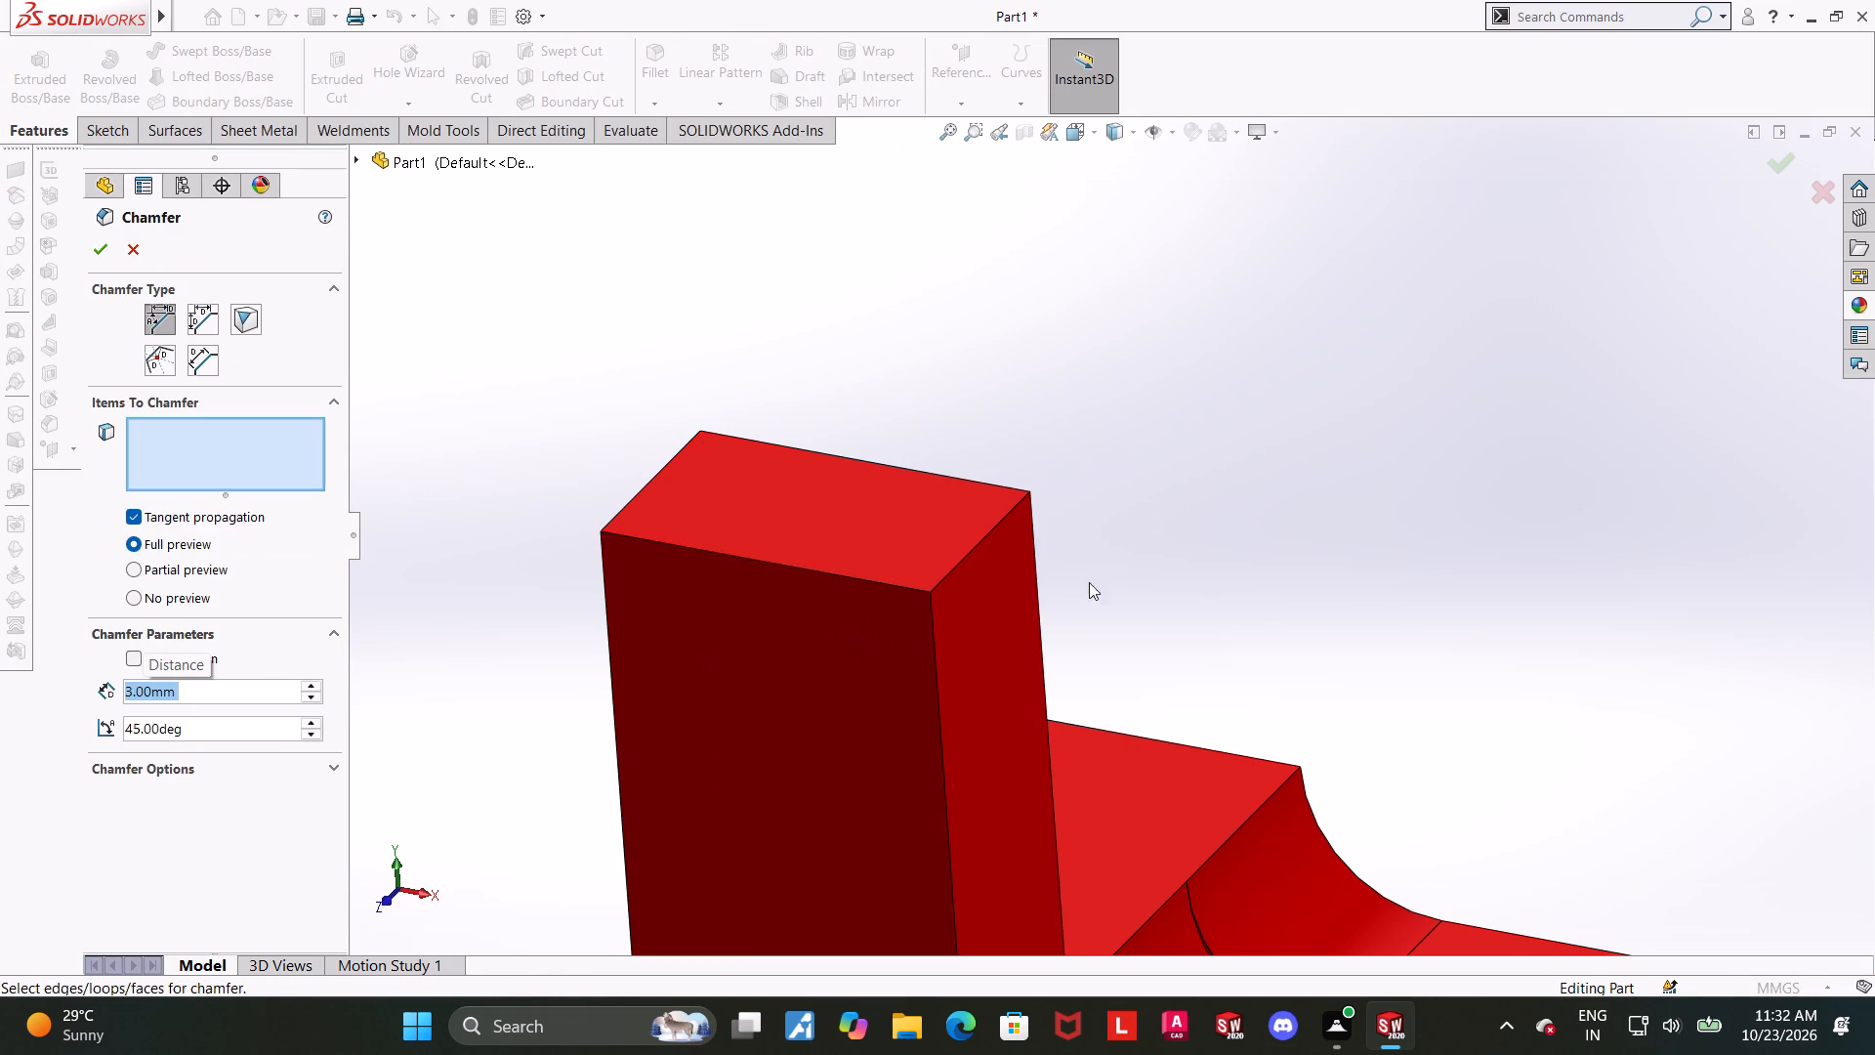
pyautogui.click(998, 528)
pyautogui.moveTo(866, 584); pyautogui.dragTo(962, 642, button='middle')
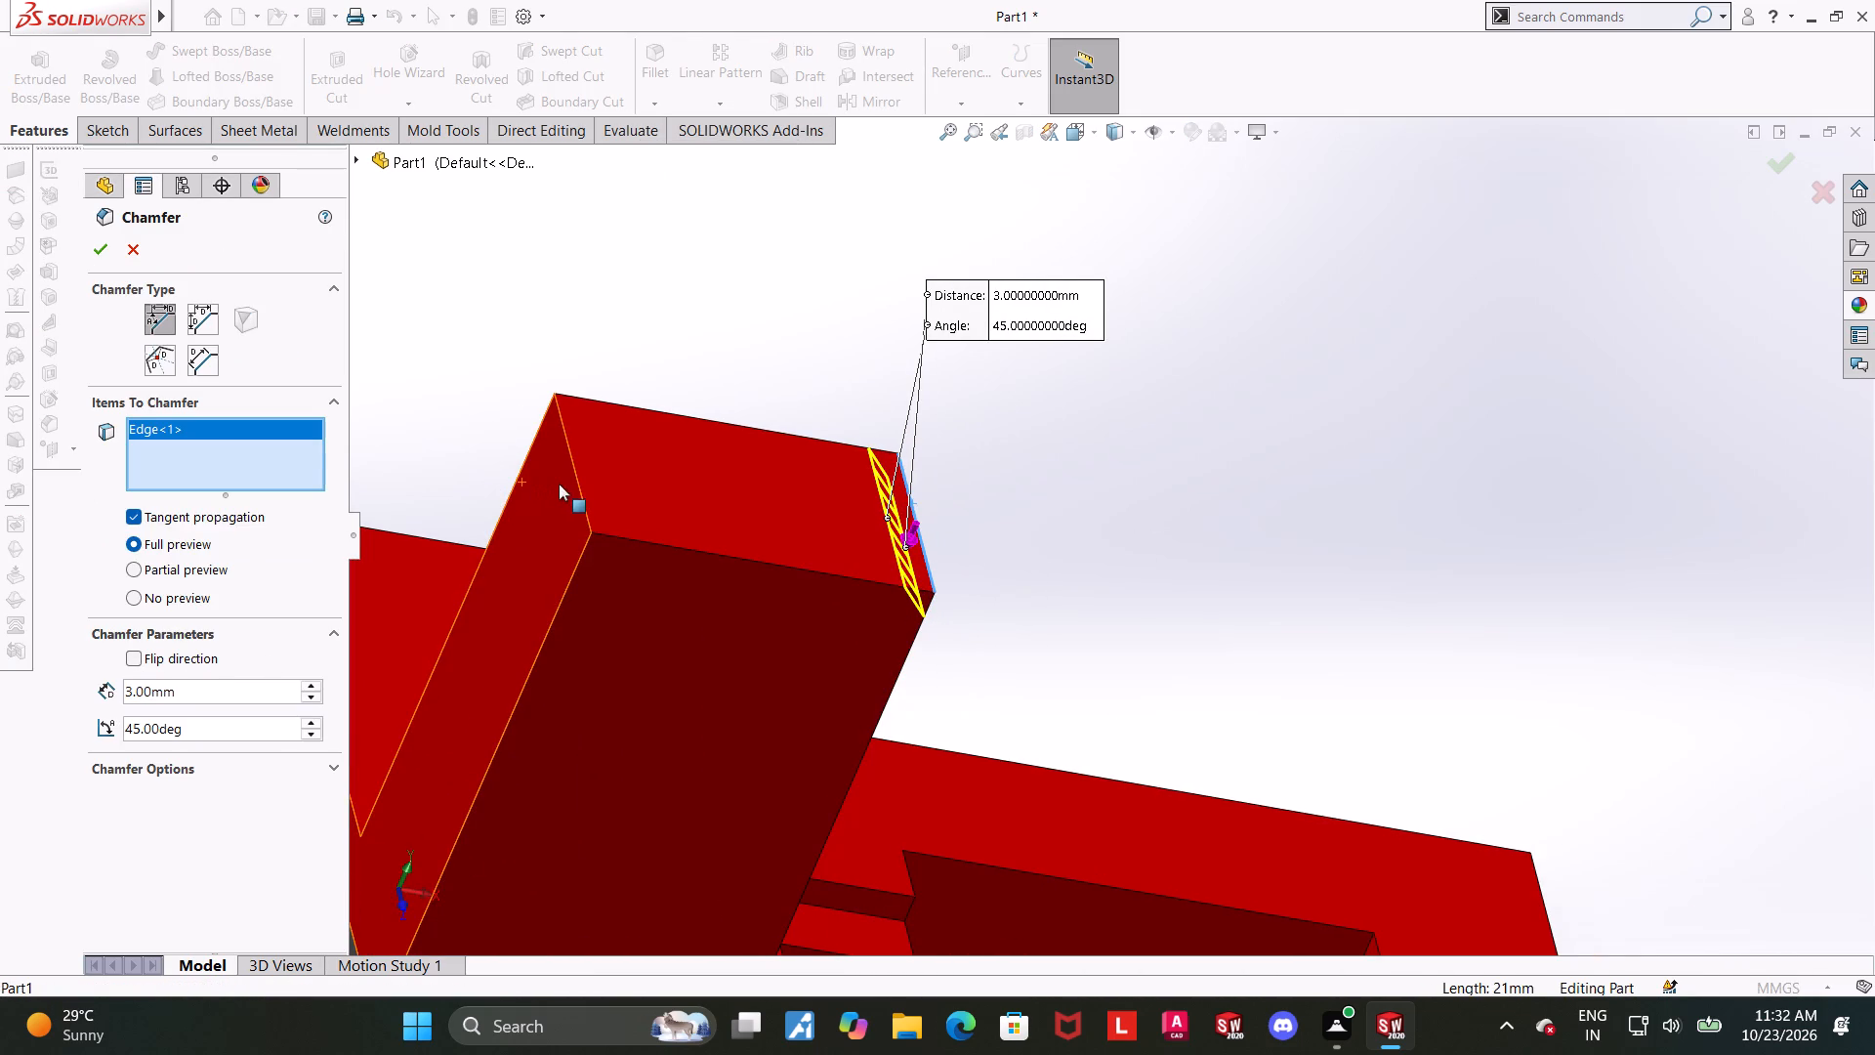
pyautogui.click(580, 486)
pyautogui.click(103, 249)
# Examine the chamfered upright block and its junction with the ledge, underside fillet and curved cut.
pyautogui.scroll(4, 1099, 418)
pyautogui.moveTo(1103, 551); pyautogui.dragTo(1065, 367, button='middle')
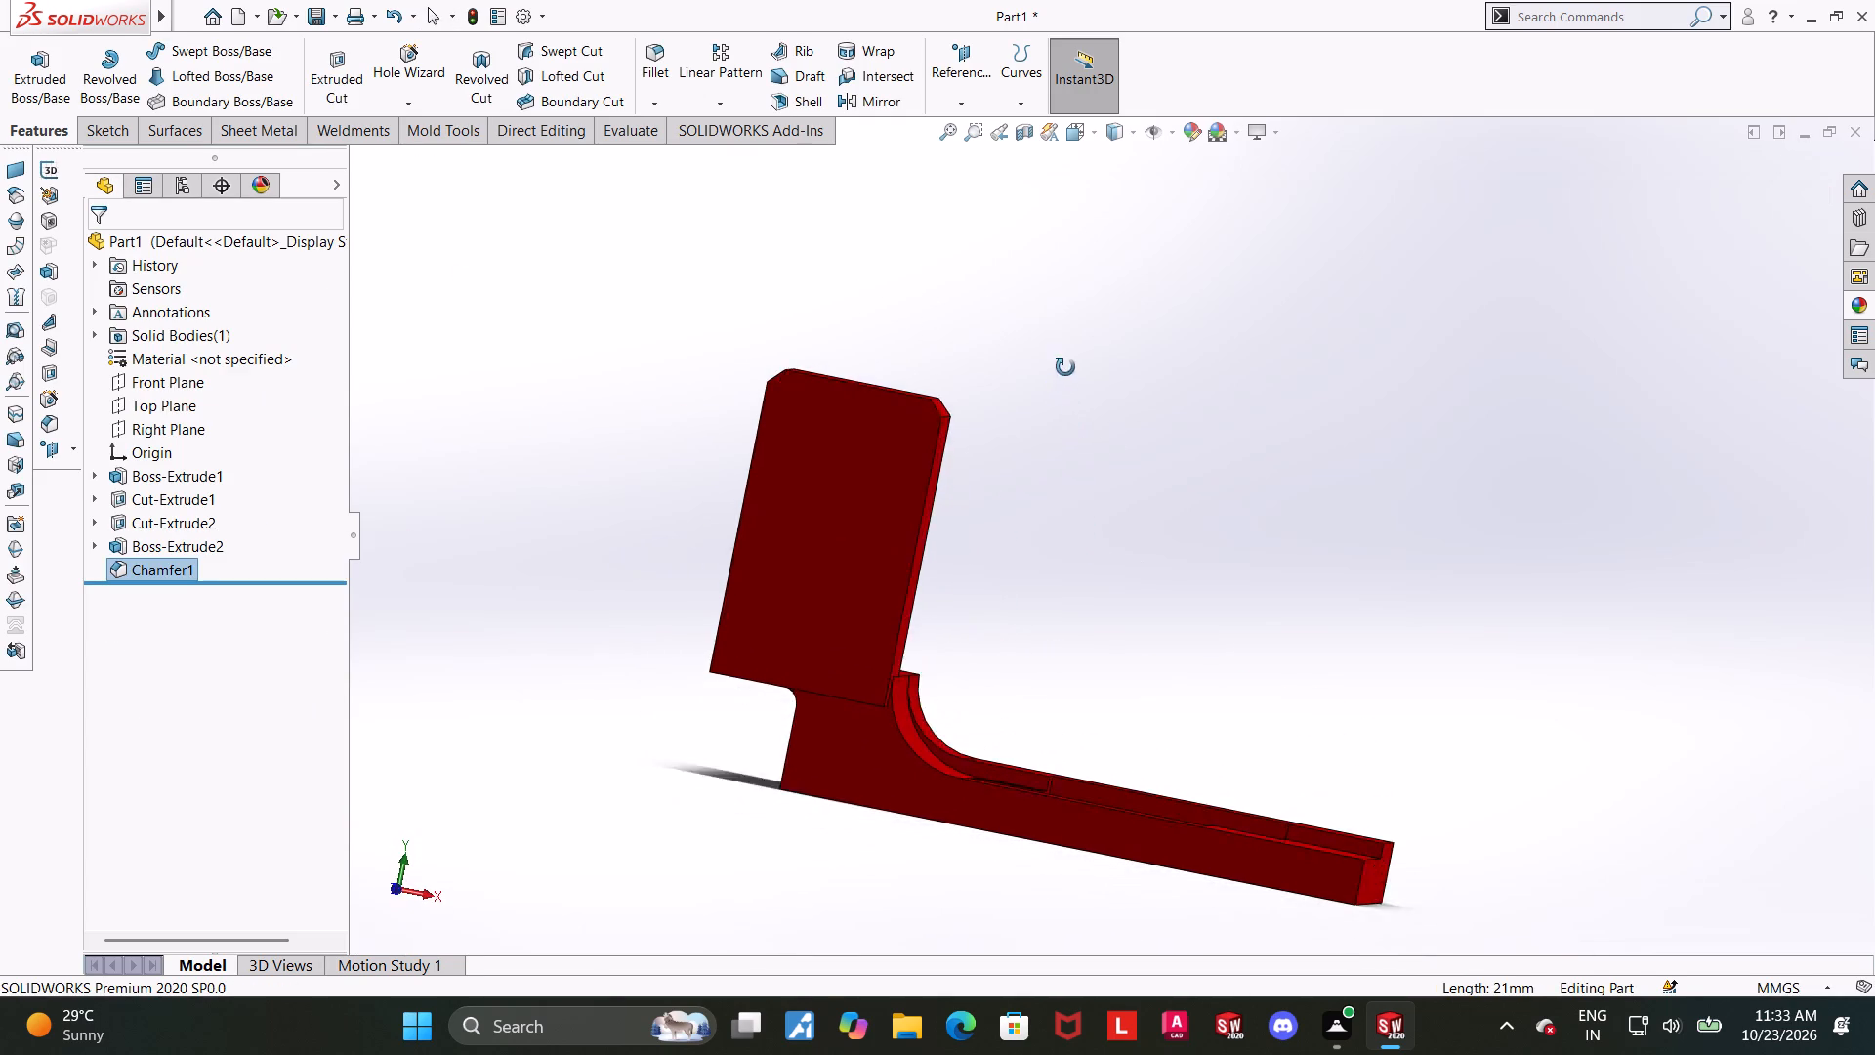
pyautogui.moveTo(1065, 367); pyautogui.dragTo(1118, 361, button='middle')
pyautogui.scroll(2, 1116, 404)
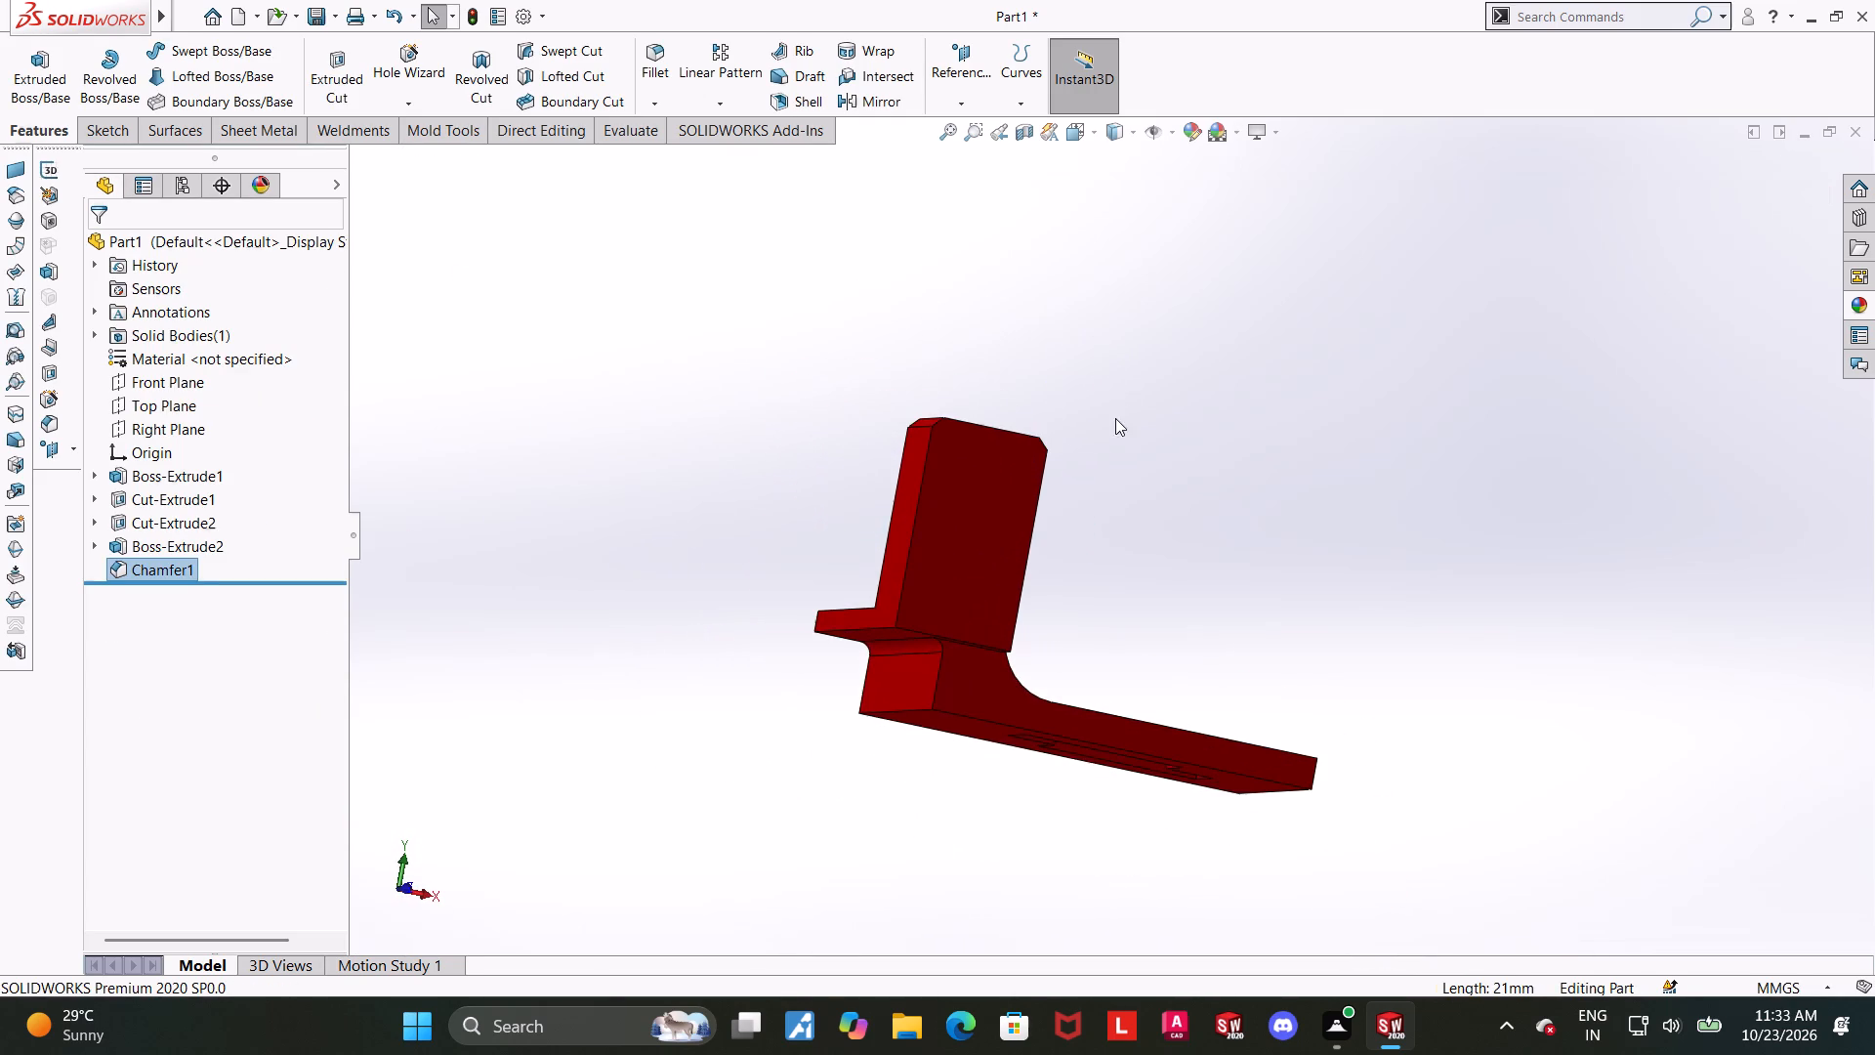
pyautogui.moveTo(1053, 618); pyautogui.dragTo(980, 651, button='middle')
pyautogui.scroll(-3, 846, 654)
pyautogui.moveTo(975, 681); pyautogui.dragTo(1028, 590, button='middle')
pyautogui.scroll(-4, 1046, 592)
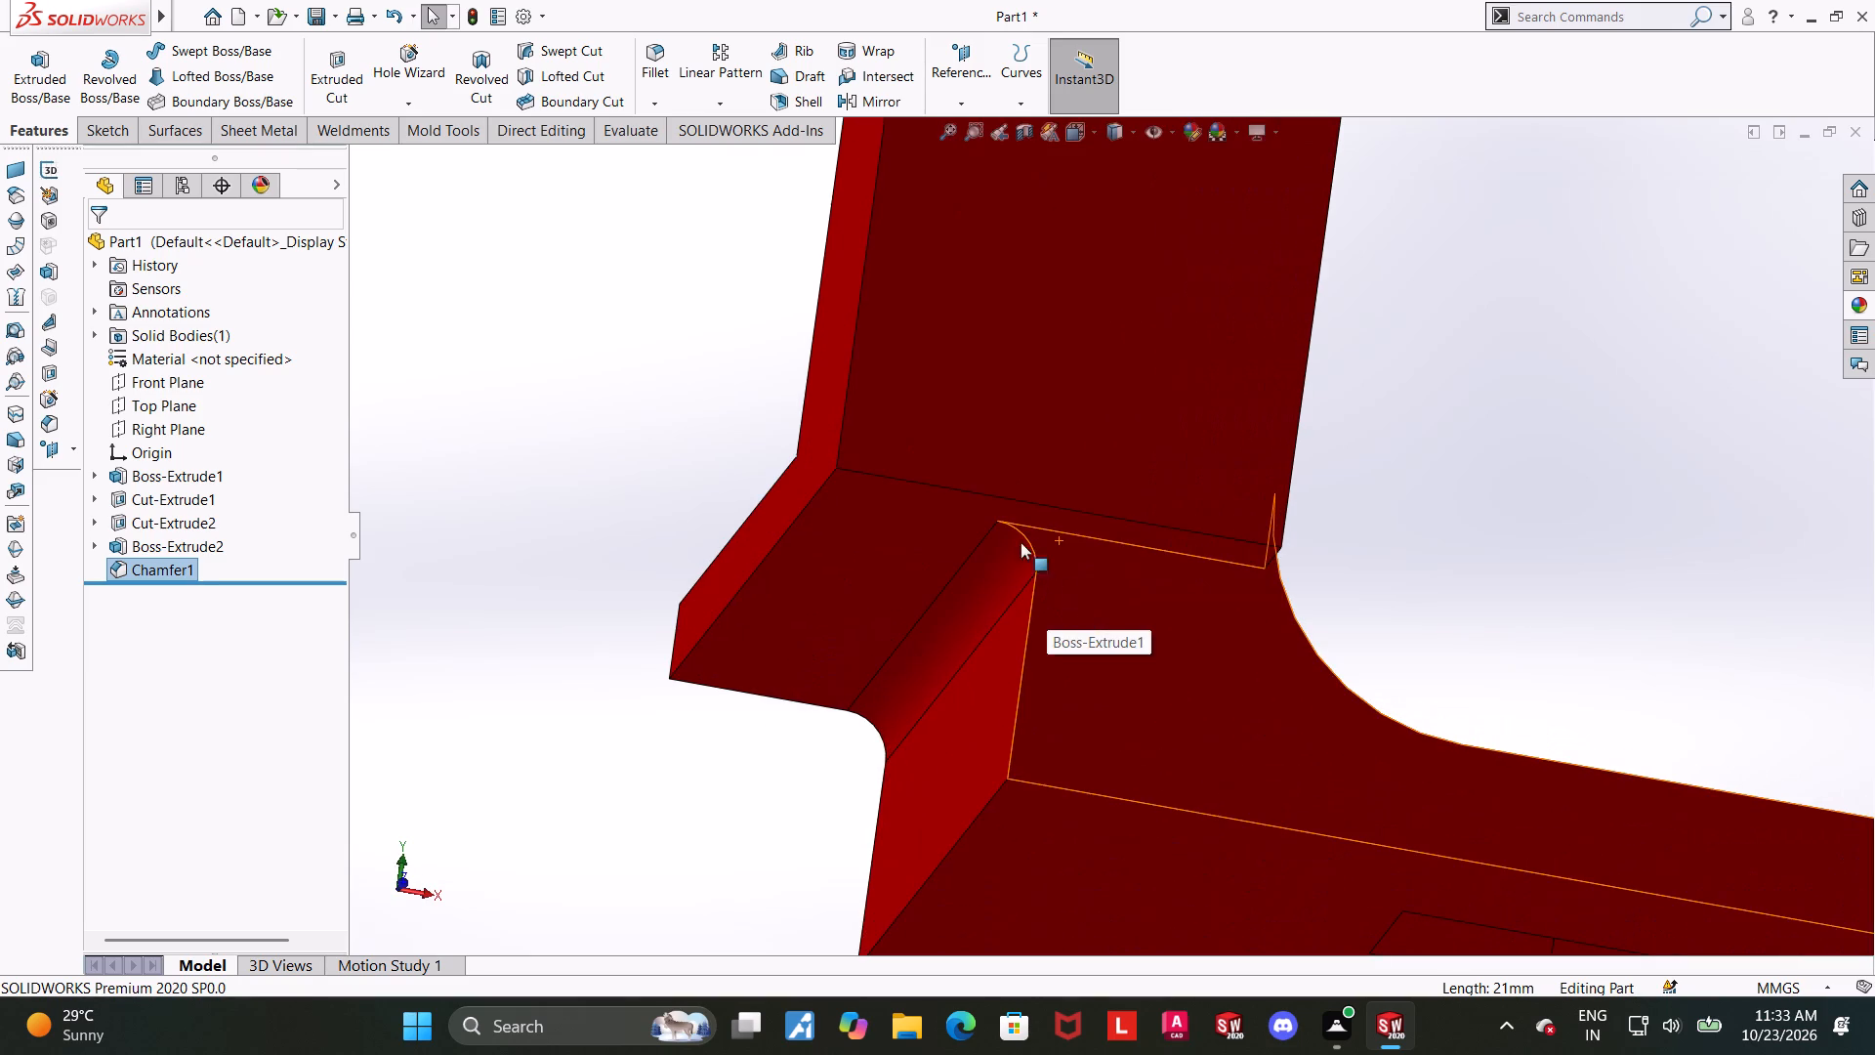
pyautogui.moveTo(1144, 552); pyautogui.dragTo(1133, 628, button='middle')
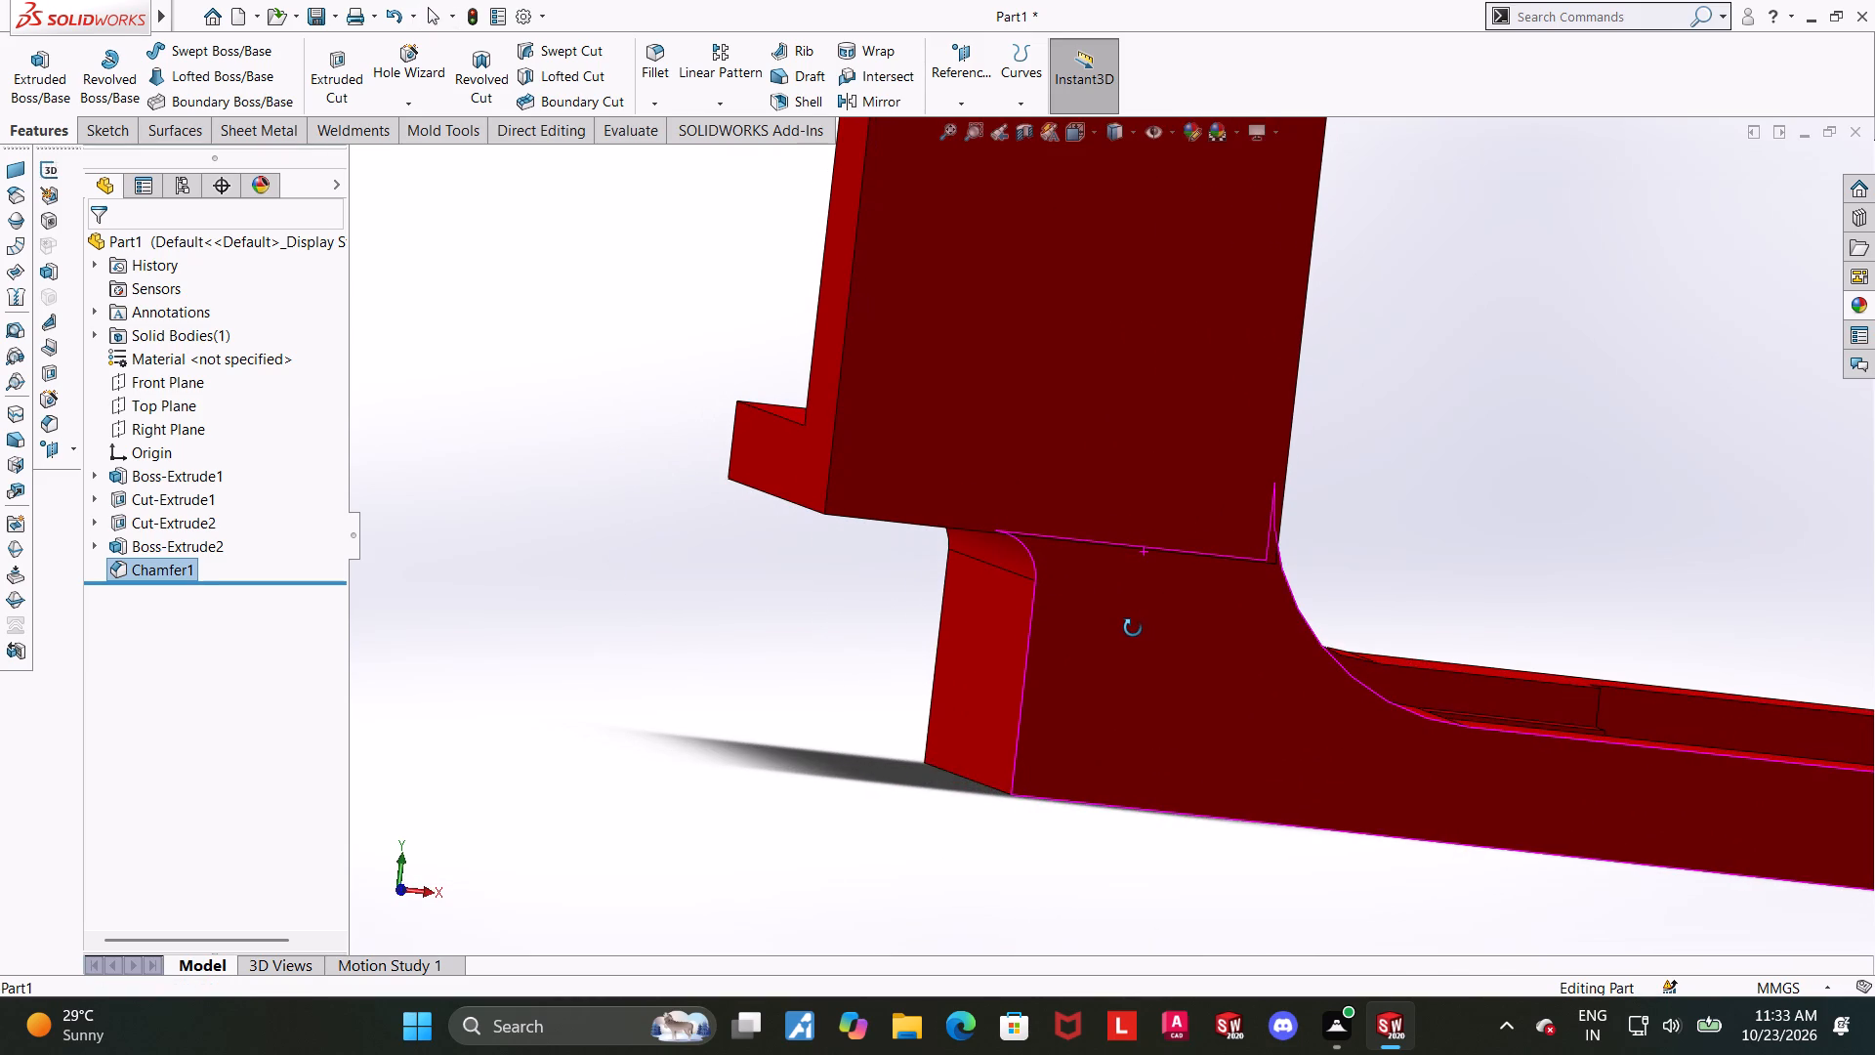
pyautogui.moveTo(1133, 628); pyautogui.dragTo(1138, 629, button='middle')
pyautogui.moveTo(1138, 629); pyautogui.dragTo(1072, 642, button='middle')
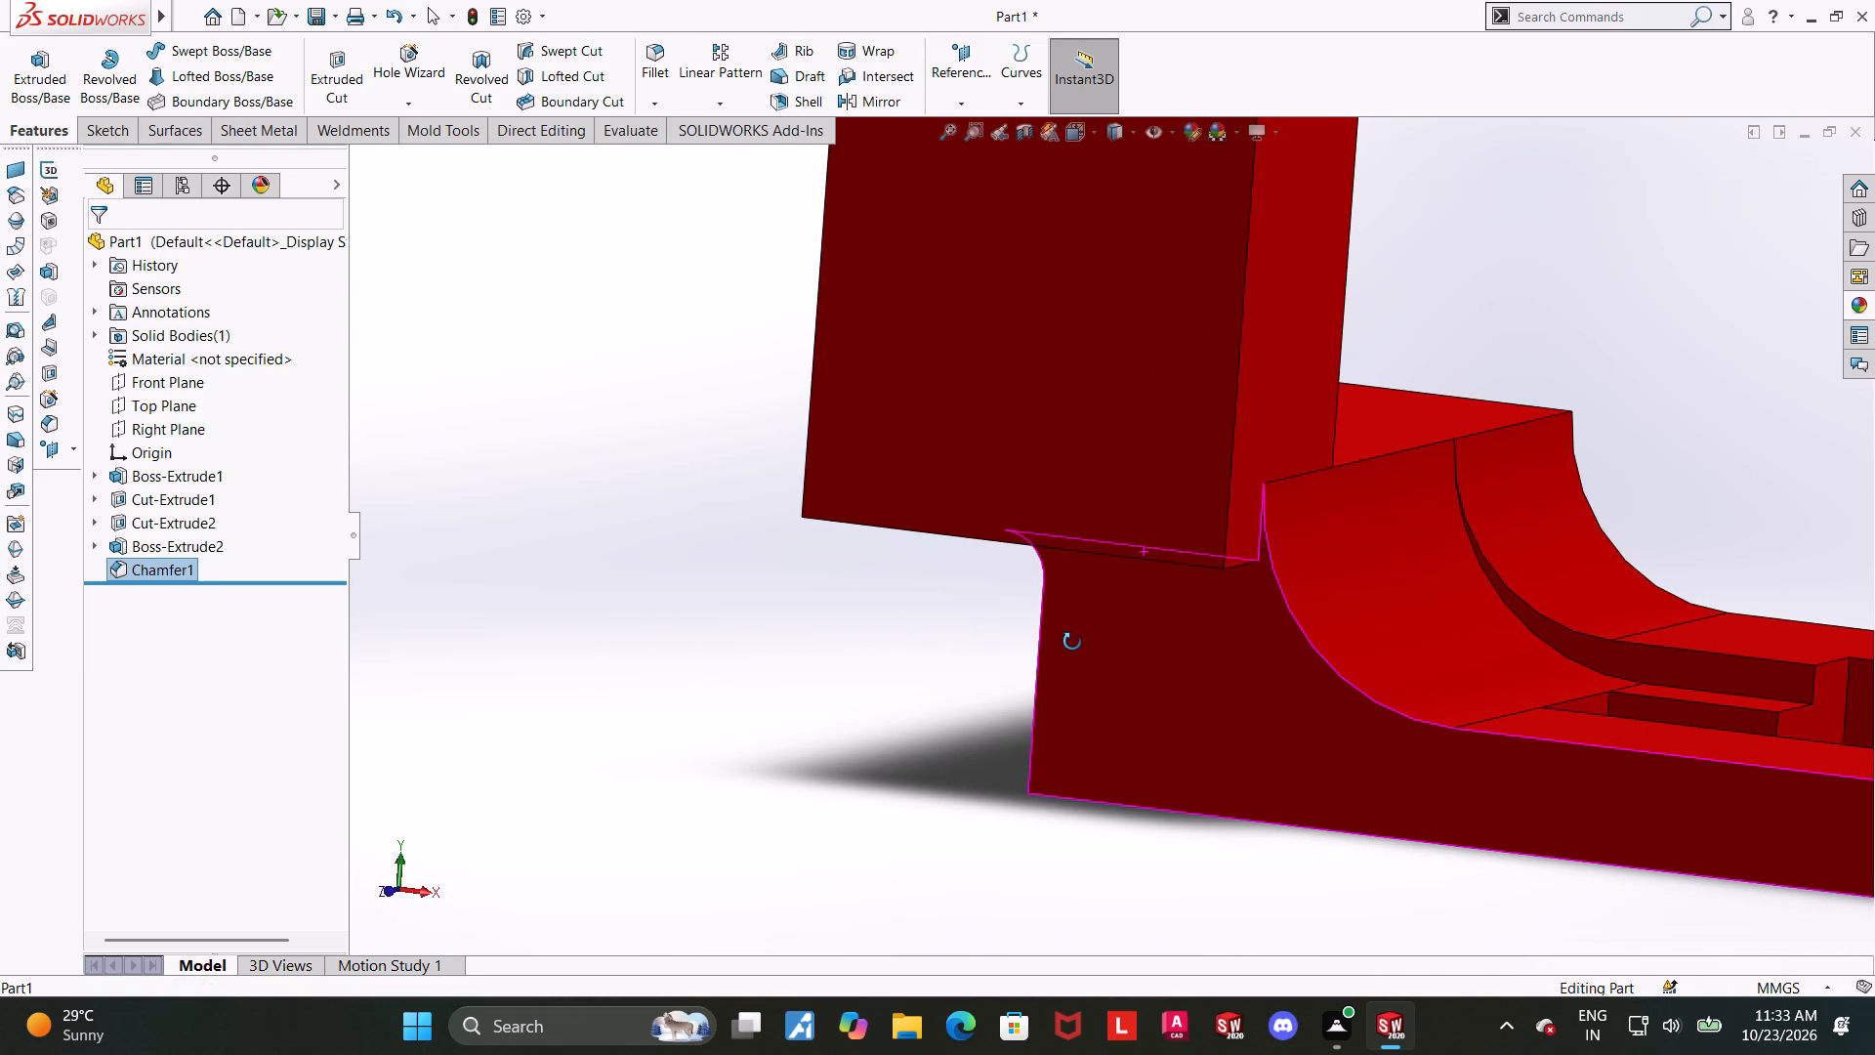
pyautogui.moveTo(1072, 642); pyautogui.dragTo(1092, 615, button='middle')
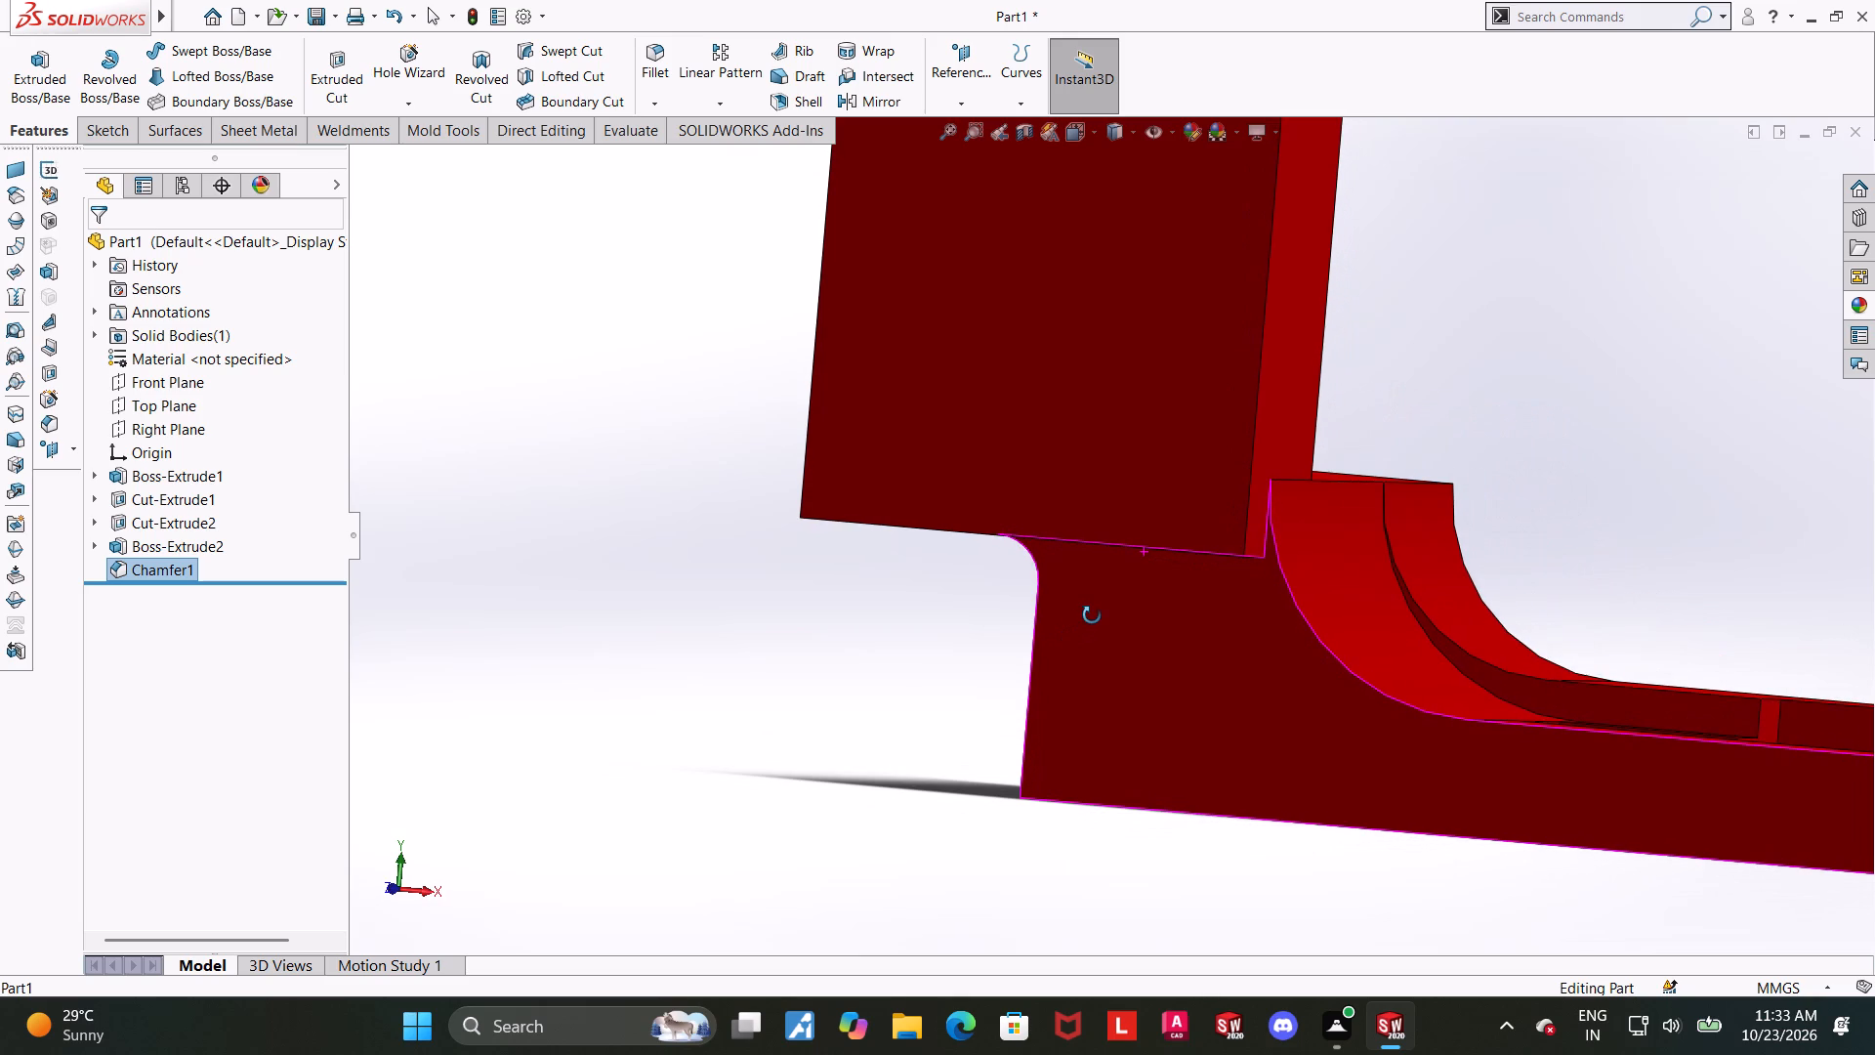
# Examine the chamfered upright block, its bottom below the ledge top, the curved side cut and the stepped opening from several angles.
pyautogui.moveTo(1092, 615); pyautogui.dragTo(1094, 619, button='middle')
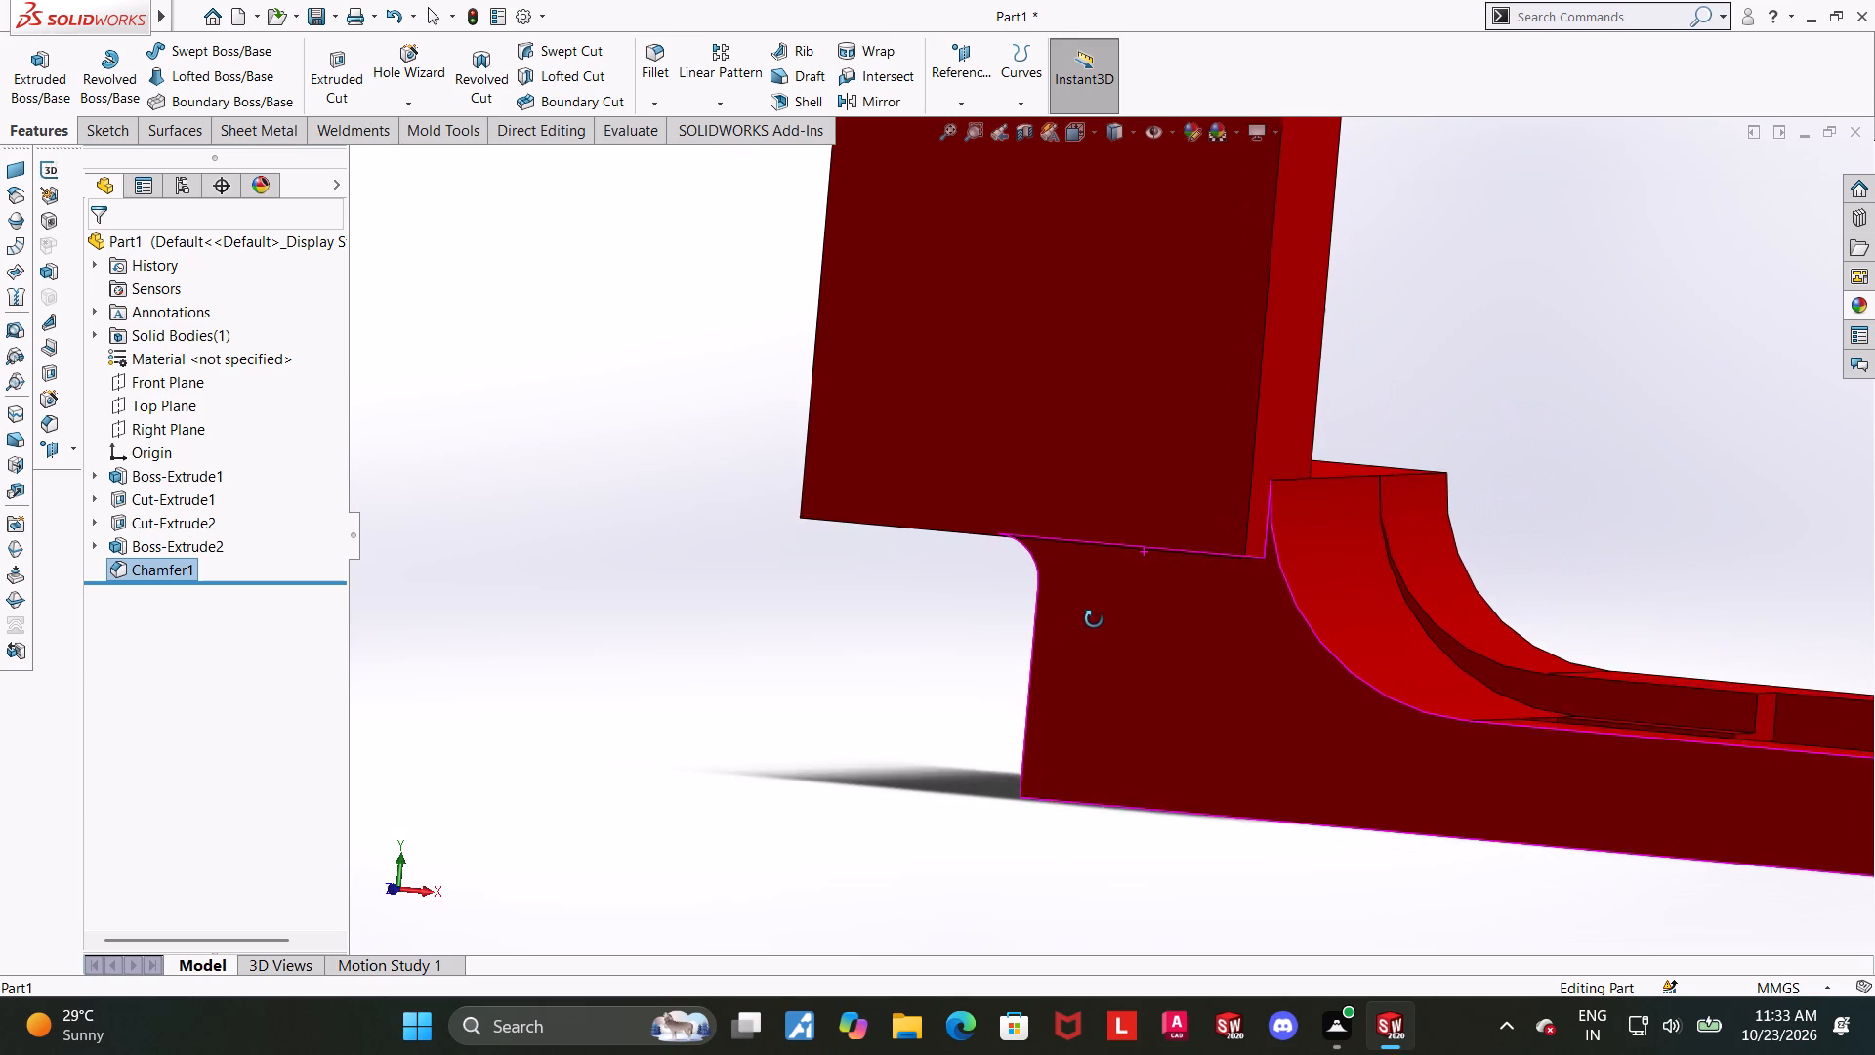
pyautogui.moveTo(1094, 619); pyautogui.dragTo(1074, 657, button='middle')
pyautogui.scroll(4, 1074, 657)
pyautogui.scroll(4, 1242, 494)
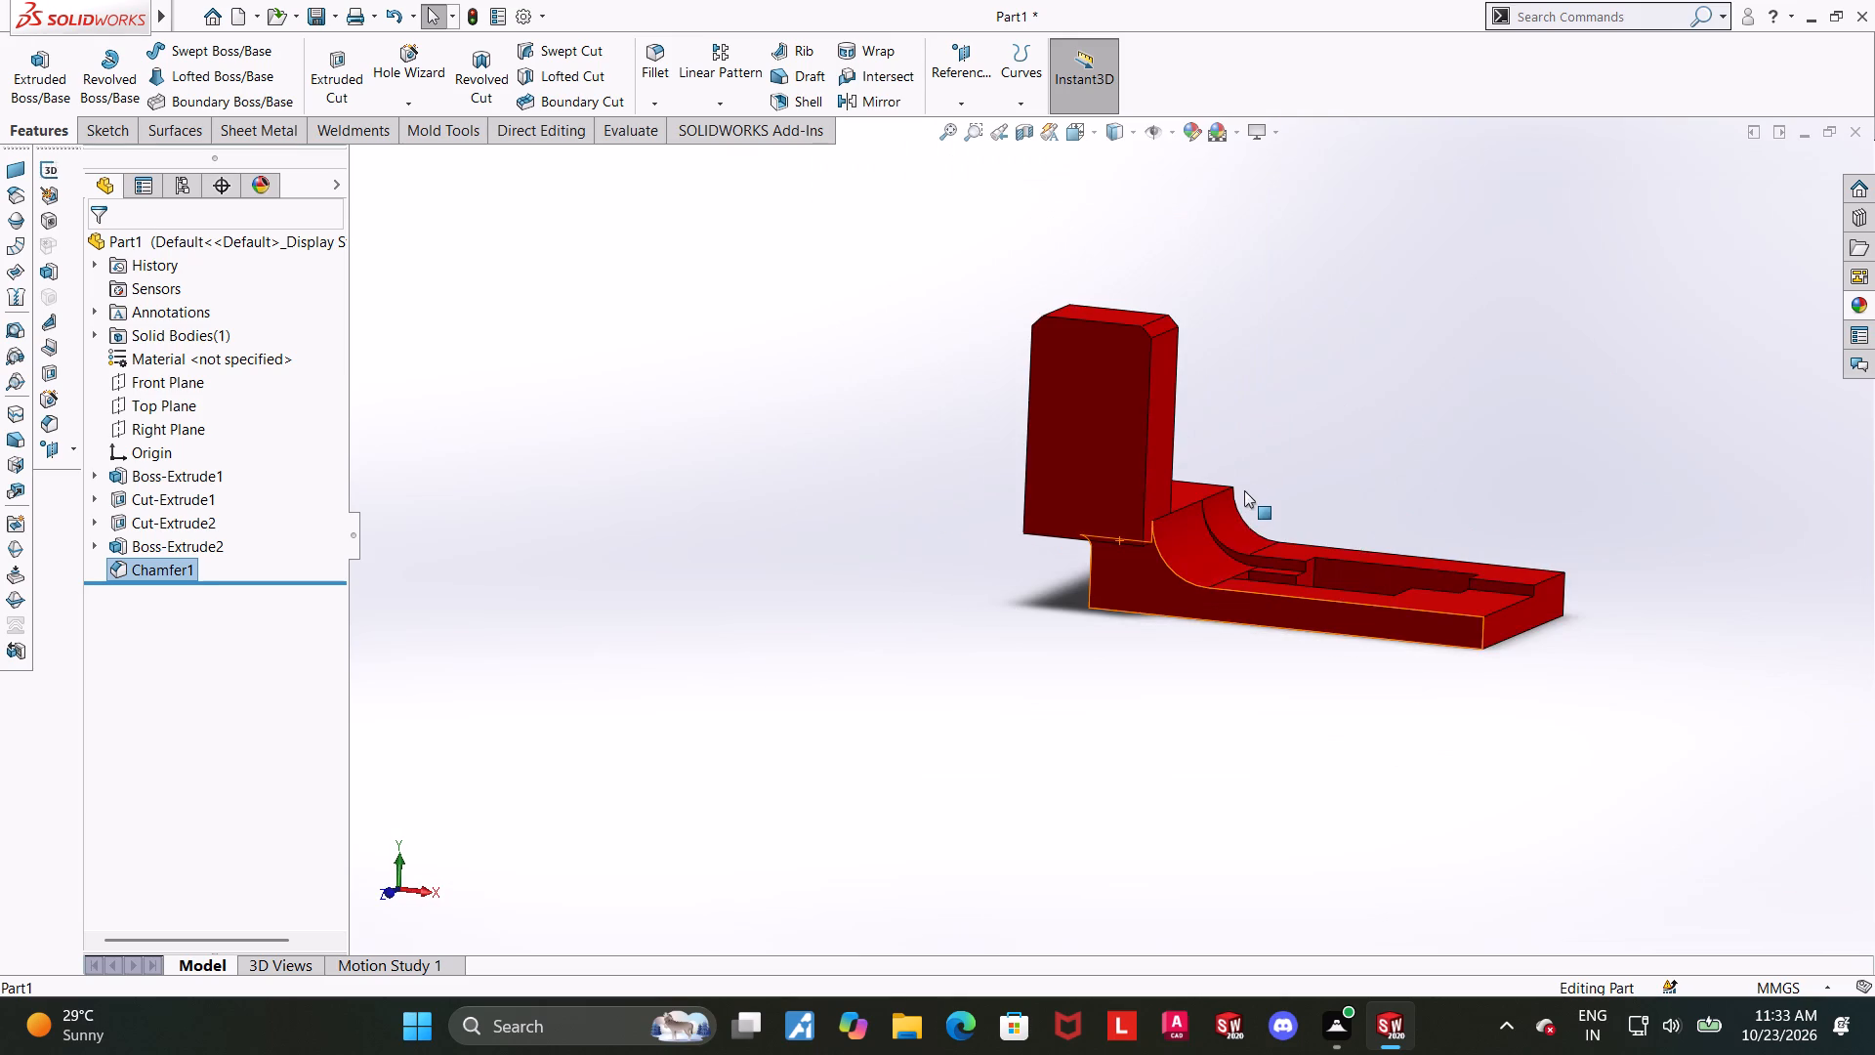
pyautogui.scroll(-2, 1244, 490)
pyautogui.moveTo(1206, 507); pyautogui.dragTo(1215, 509, button='middle')
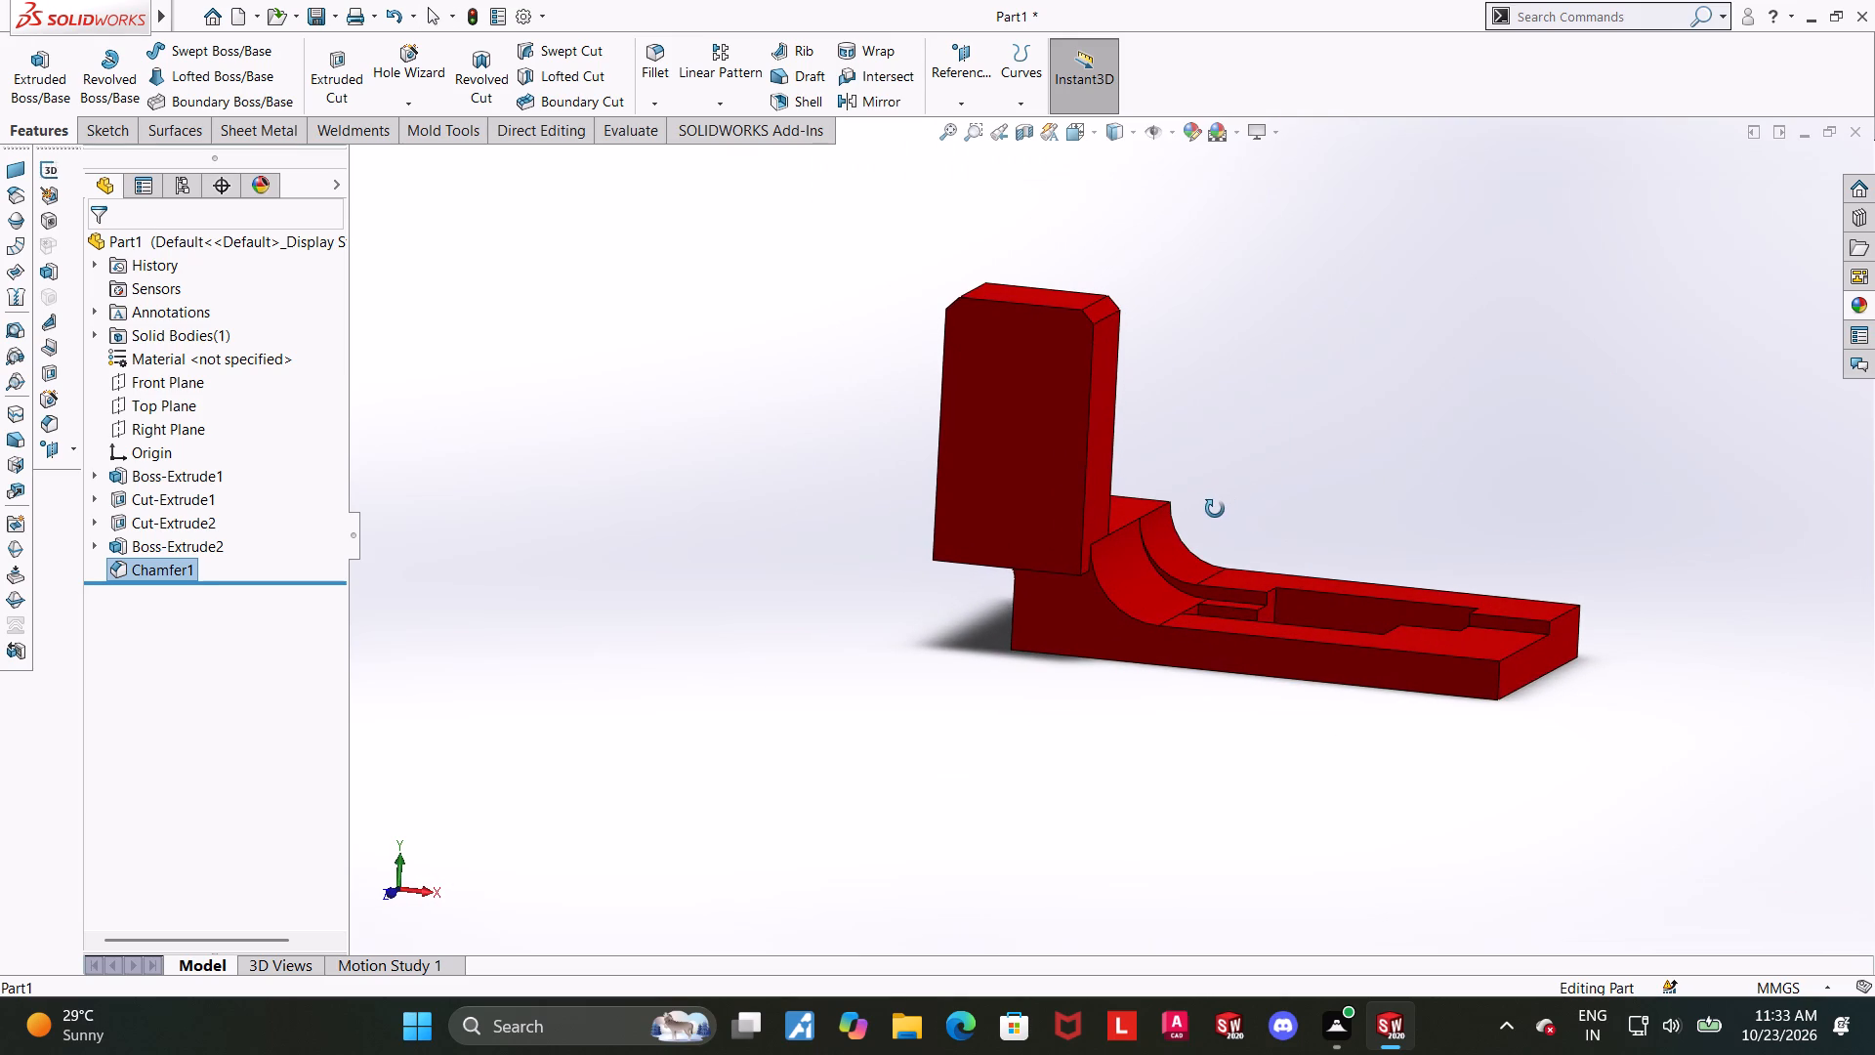
pyautogui.moveTo(1215, 509); pyautogui.dragTo(1198, 522, button='middle')
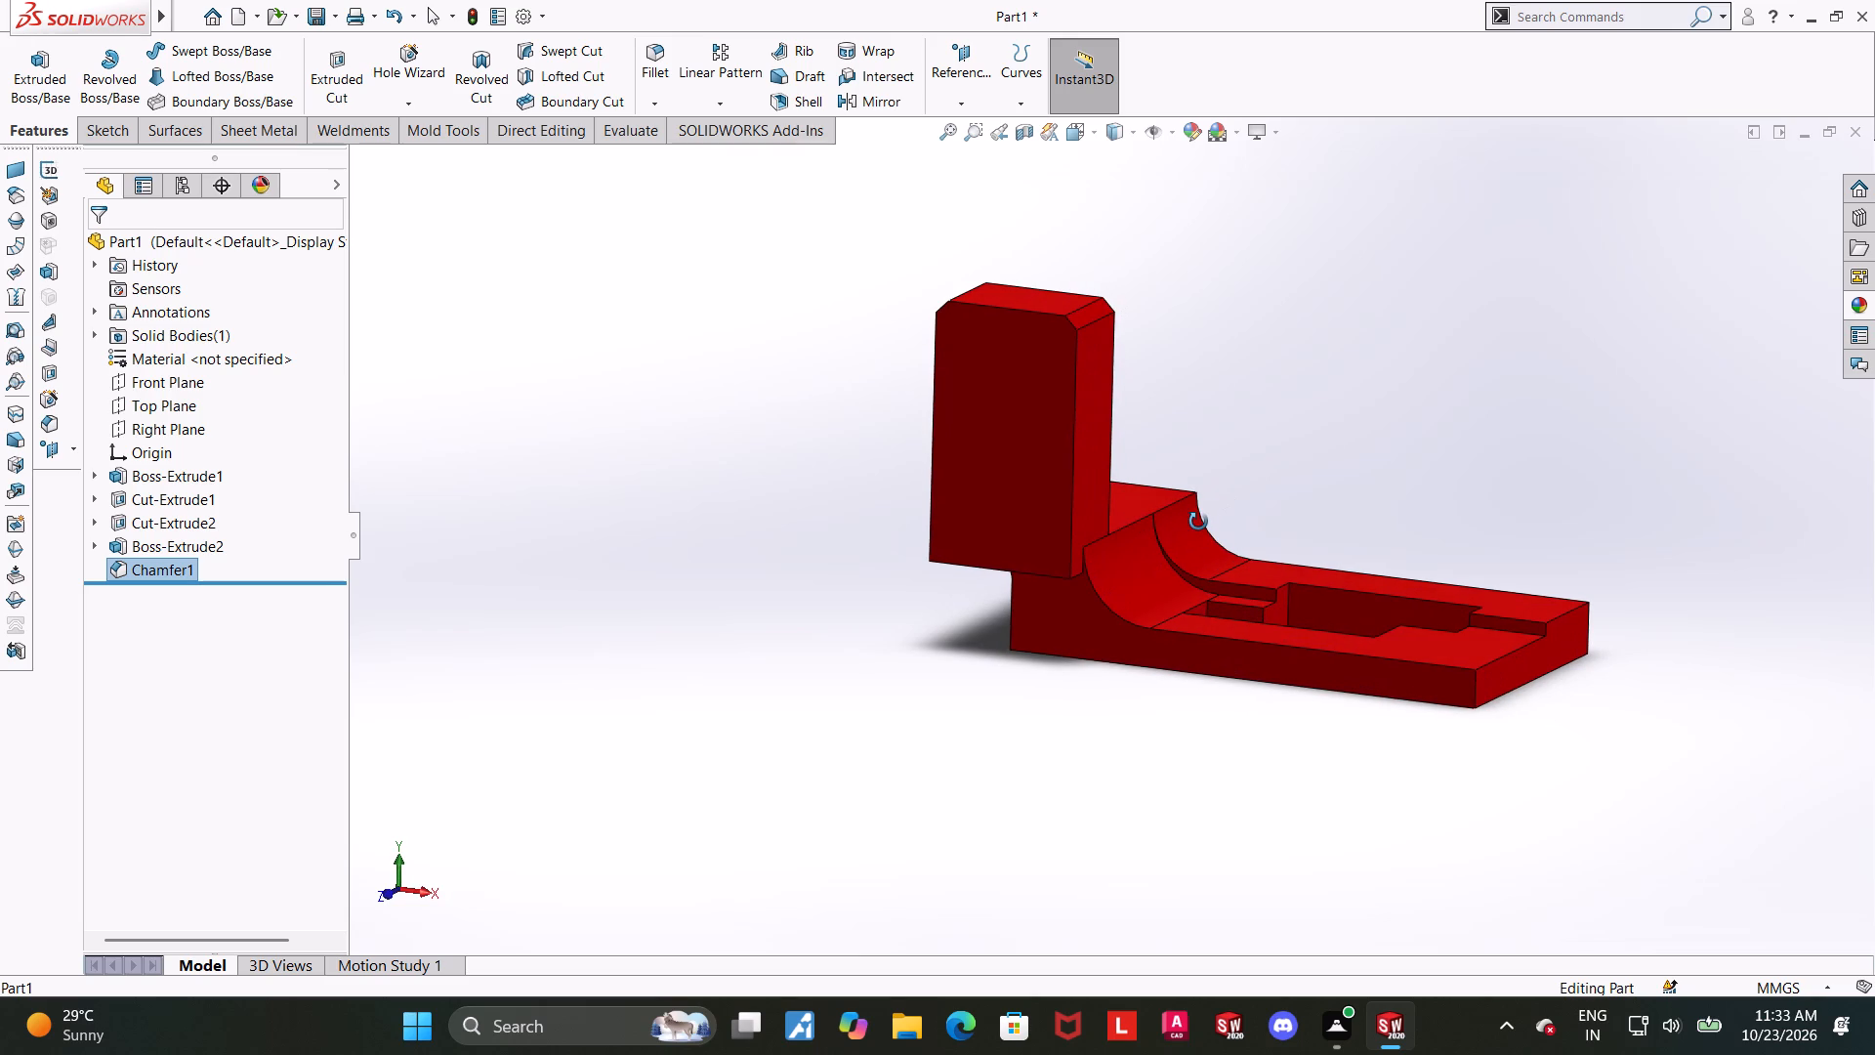
pyautogui.moveTo(1198, 522); pyautogui.dragTo(1186, 536, button='middle')
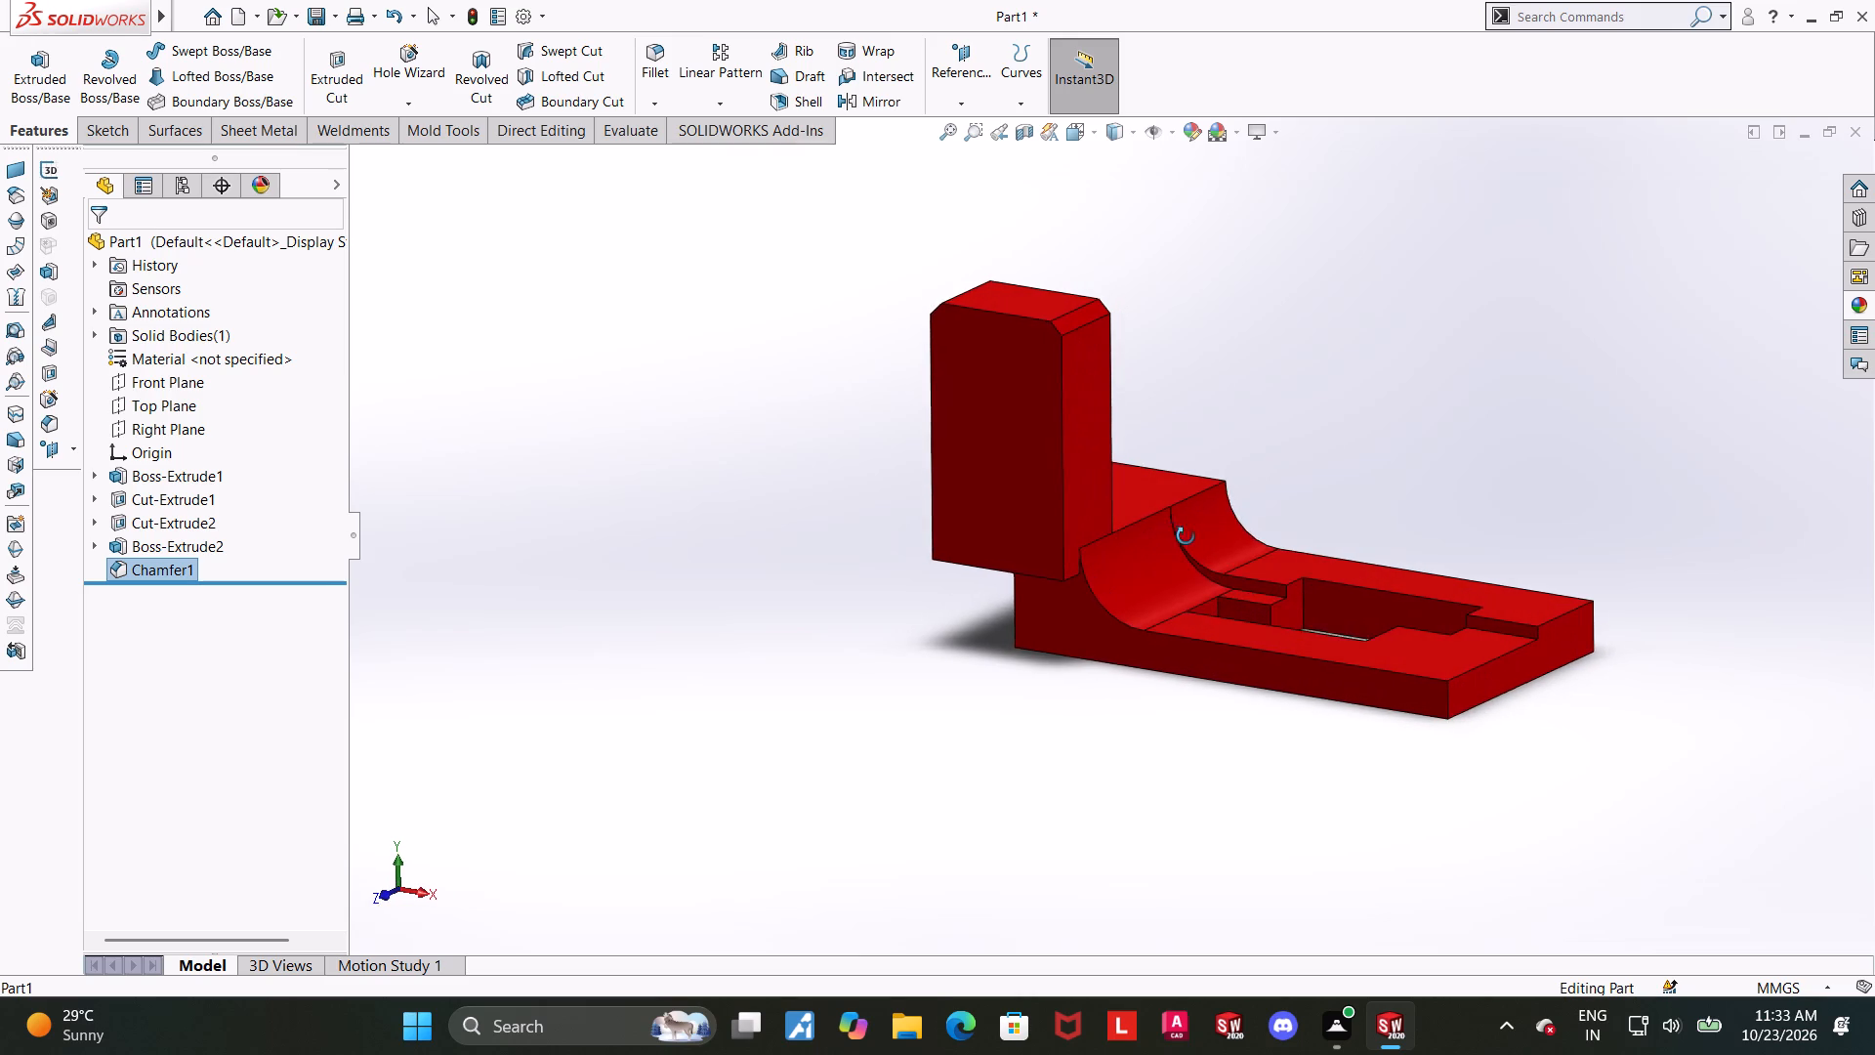
pyautogui.moveTo(1186, 536); pyautogui.dragTo(1181, 563, button='middle')
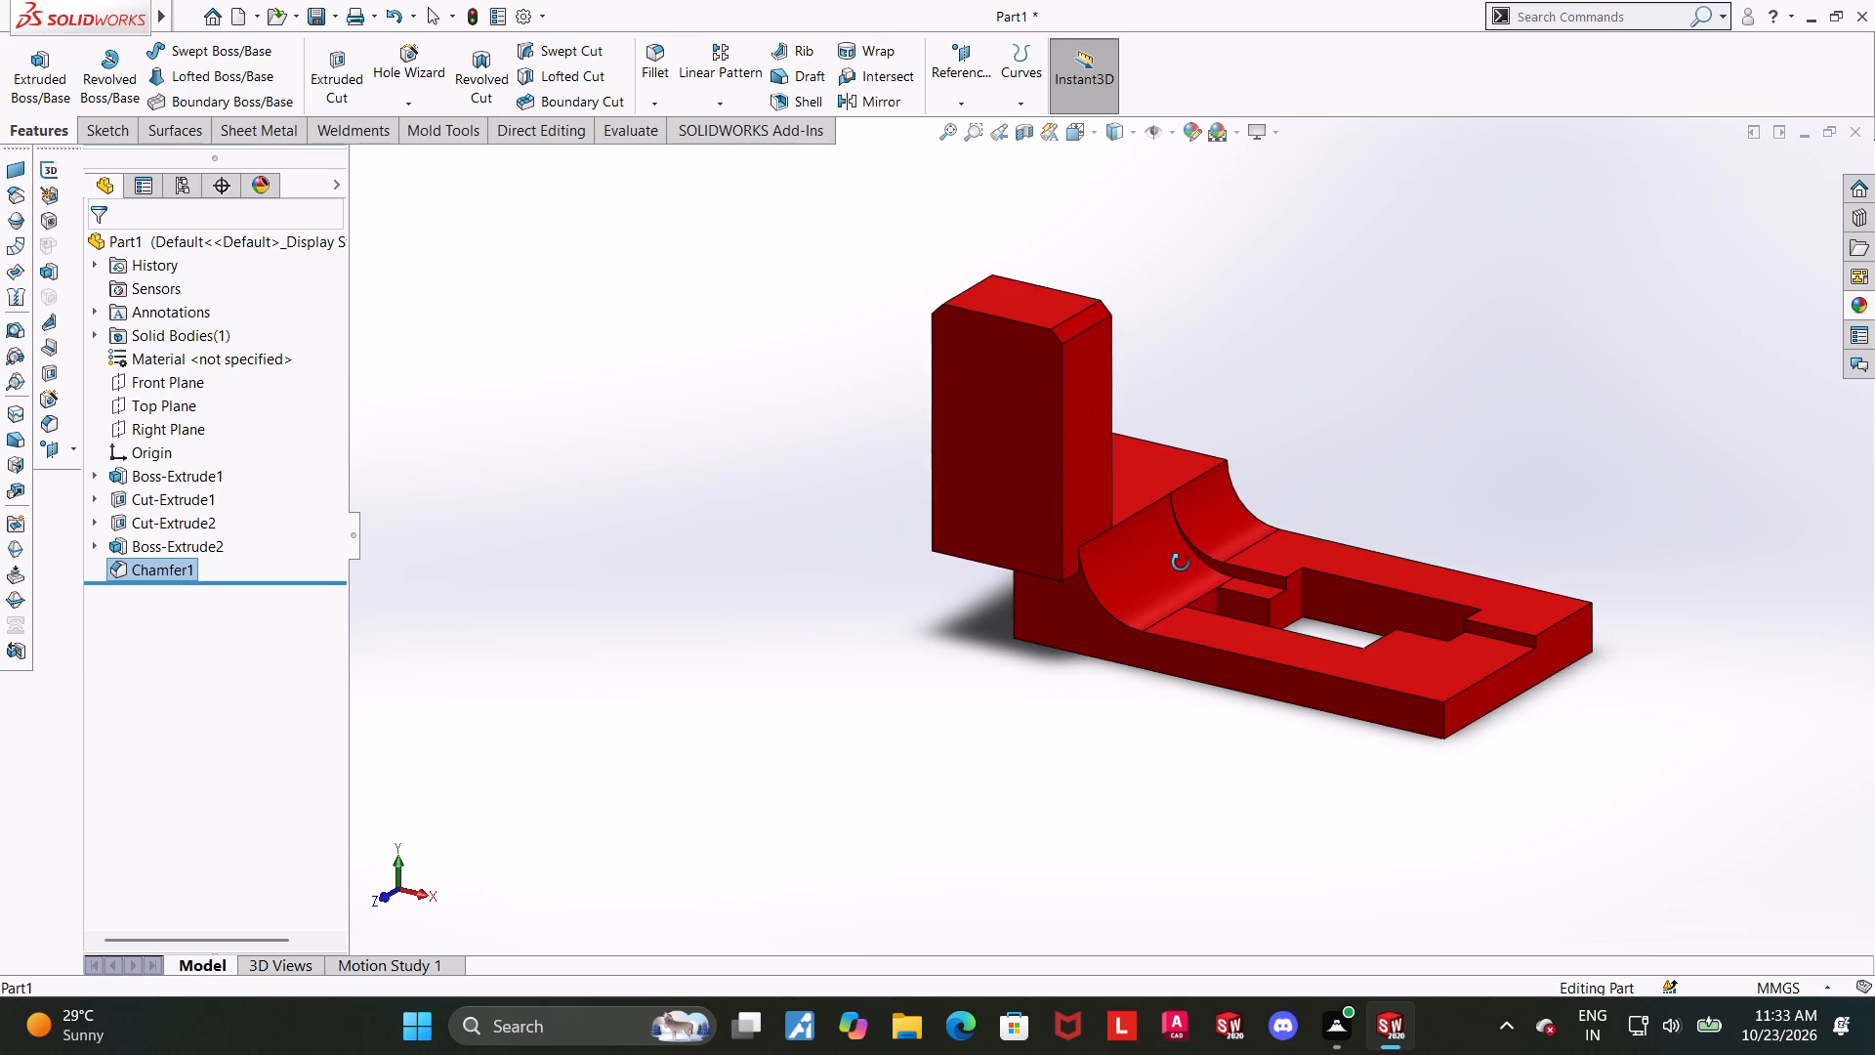
pyautogui.moveTo(1181, 563); pyautogui.dragTo(1187, 585, button='middle')
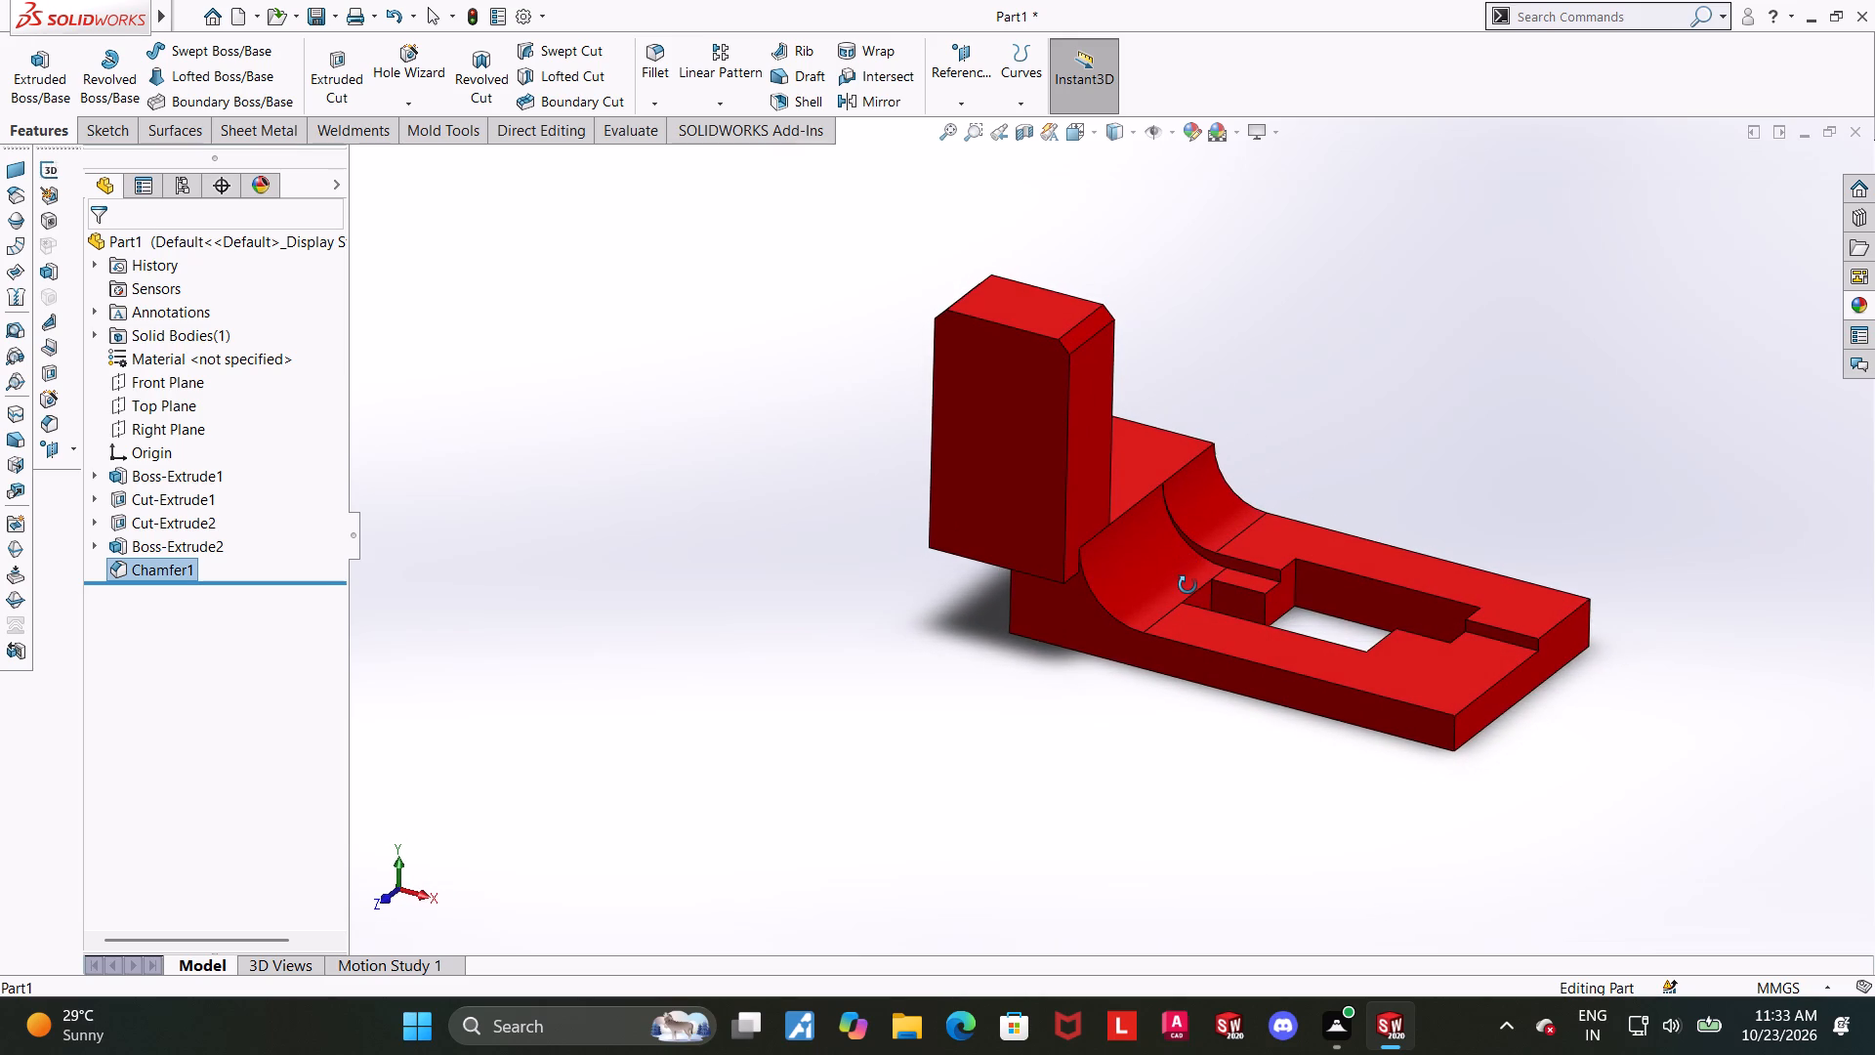
pyautogui.moveTo(1187, 585); pyautogui.dragTo(1171, 605, button='middle')
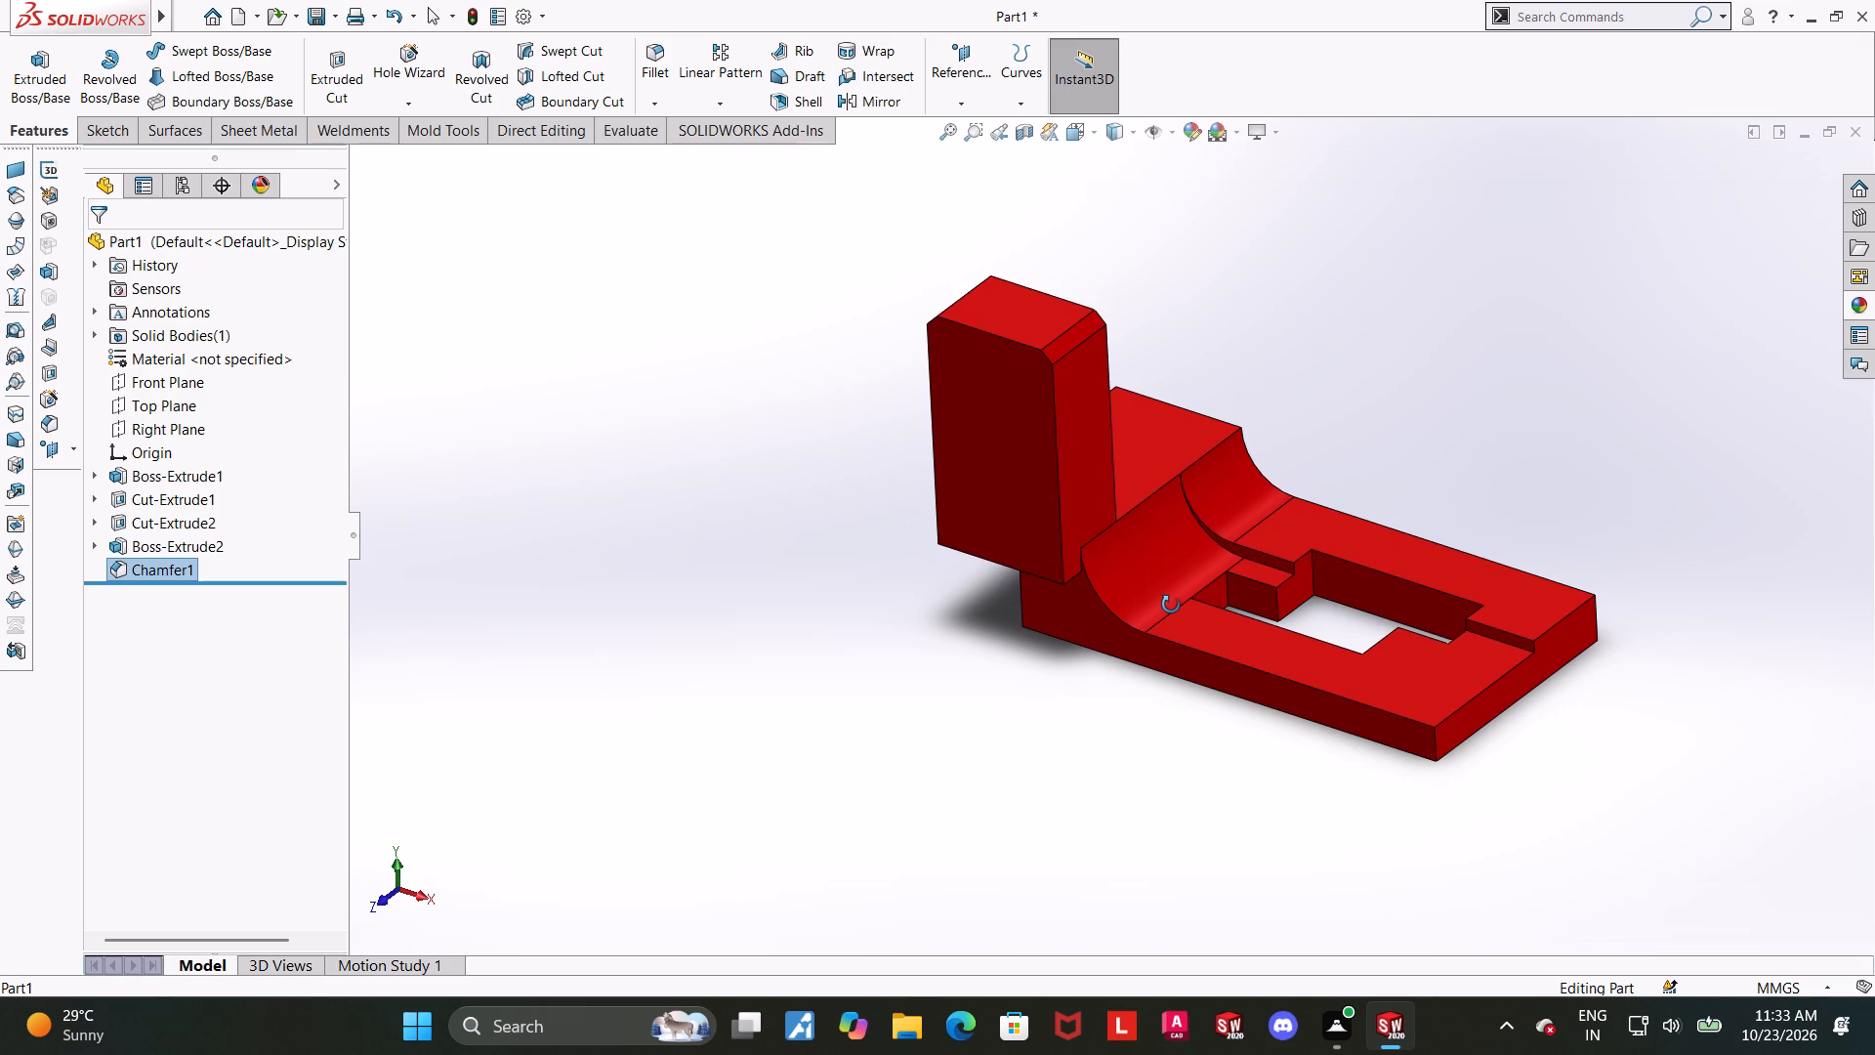
pyautogui.moveTo(1171, 605); pyautogui.dragTo(1164, 606, button='middle')
pyautogui.scroll(2, 1221, 616)
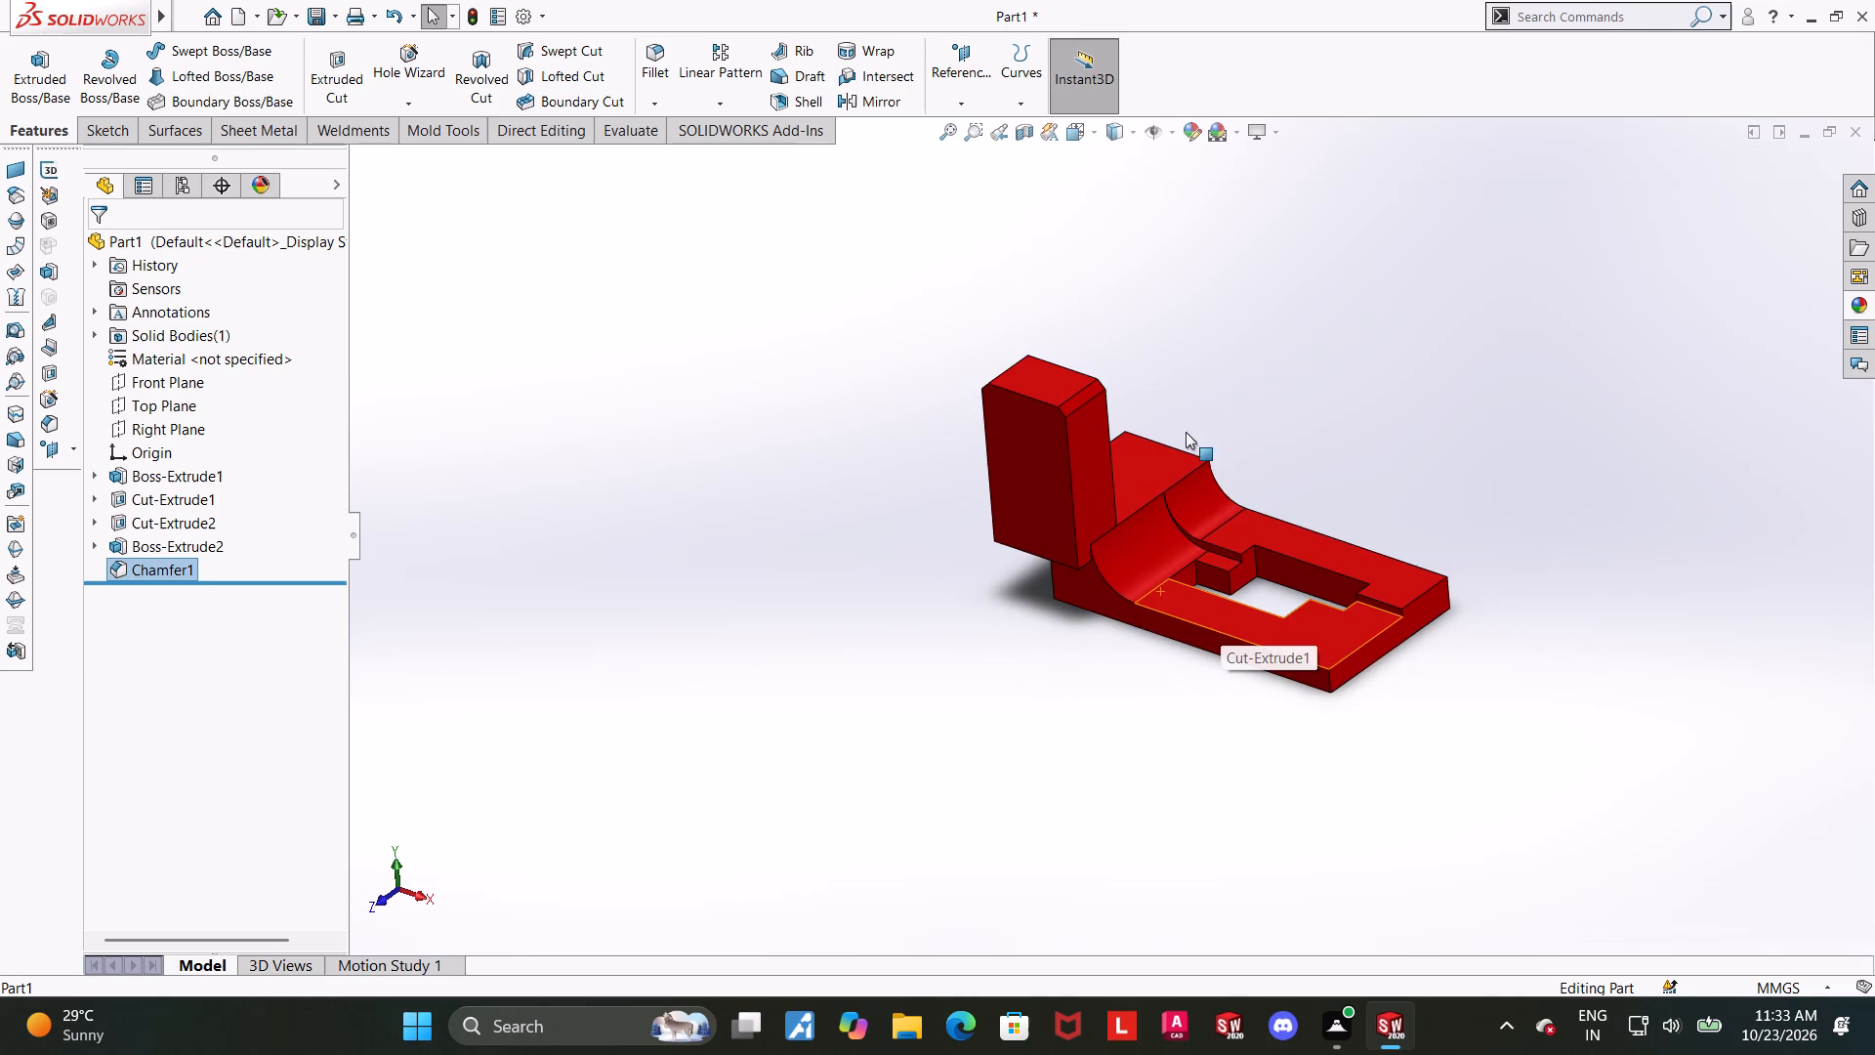
pyautogui.scroll(-4, 1169, 446)
pyautogui.moveTo(1144, 508); pyautogui.dragTo(1287, 446, button='middle')
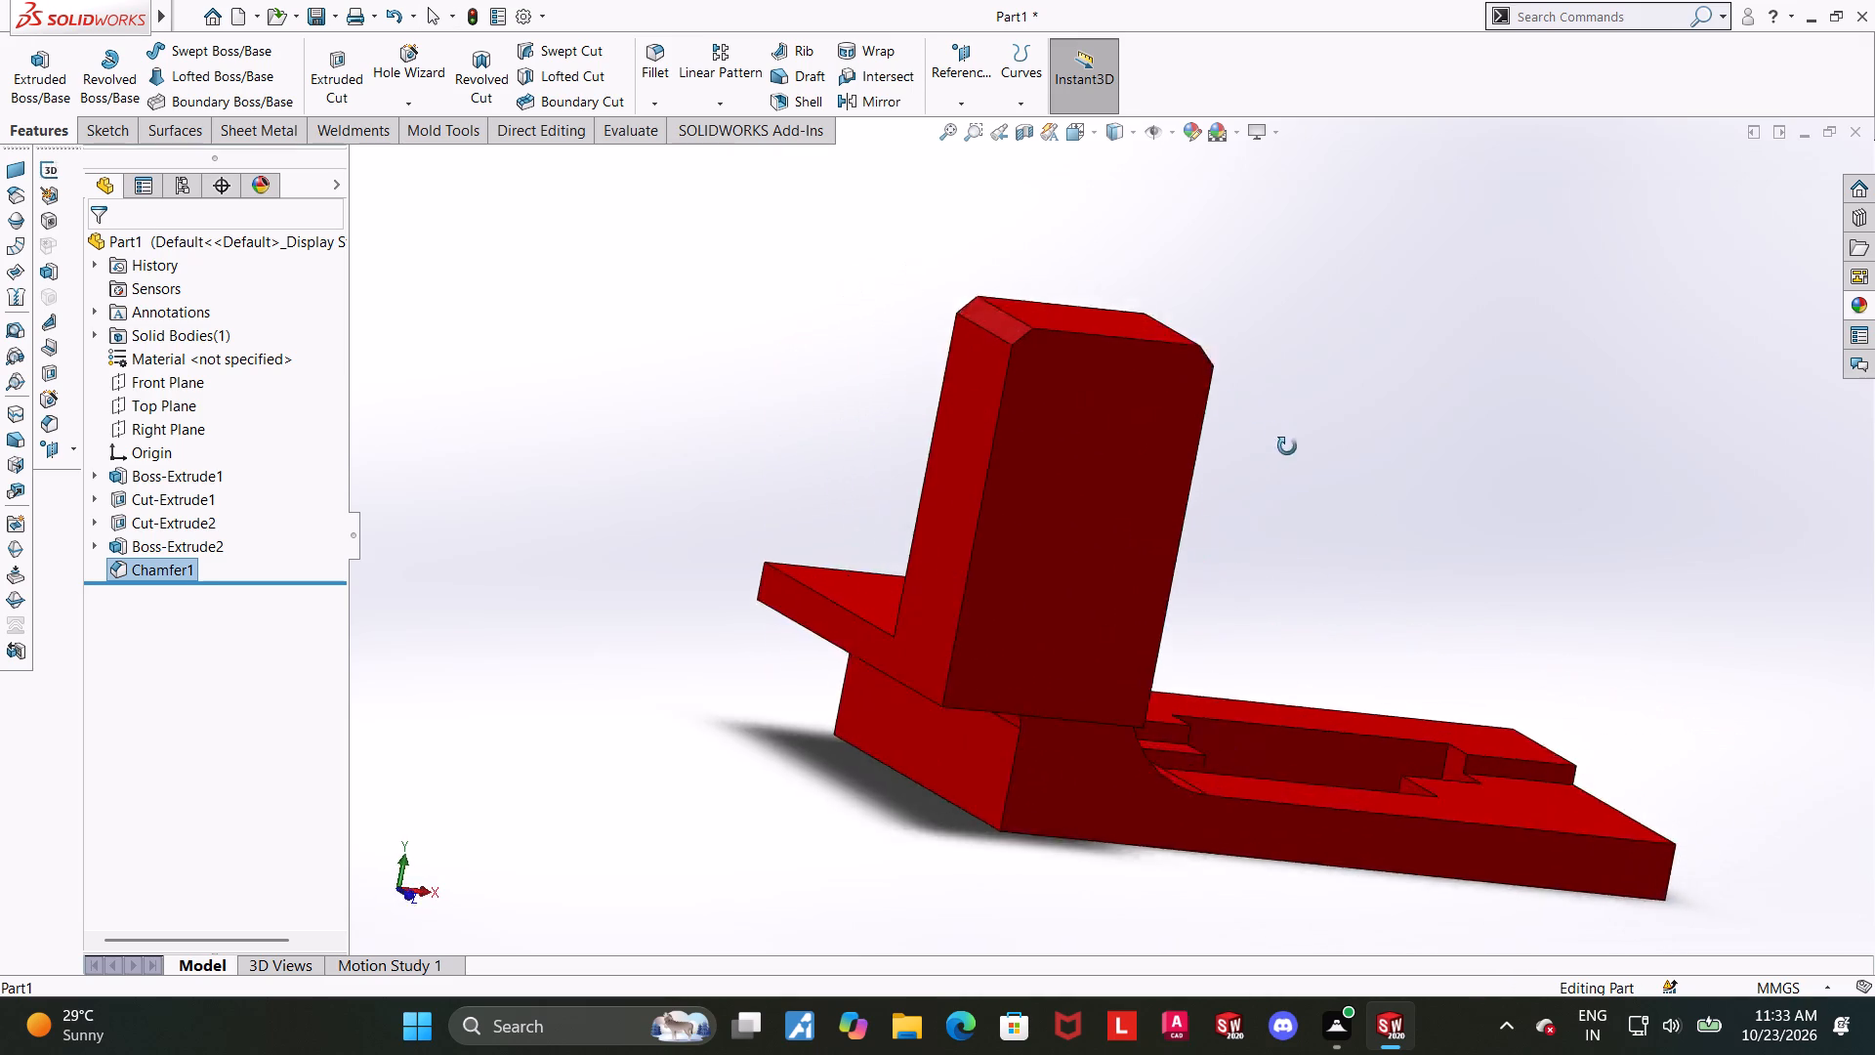
pyautogui.moveTo(1287, 446); pyautogui.dragTo(1124, 431, button='middle')
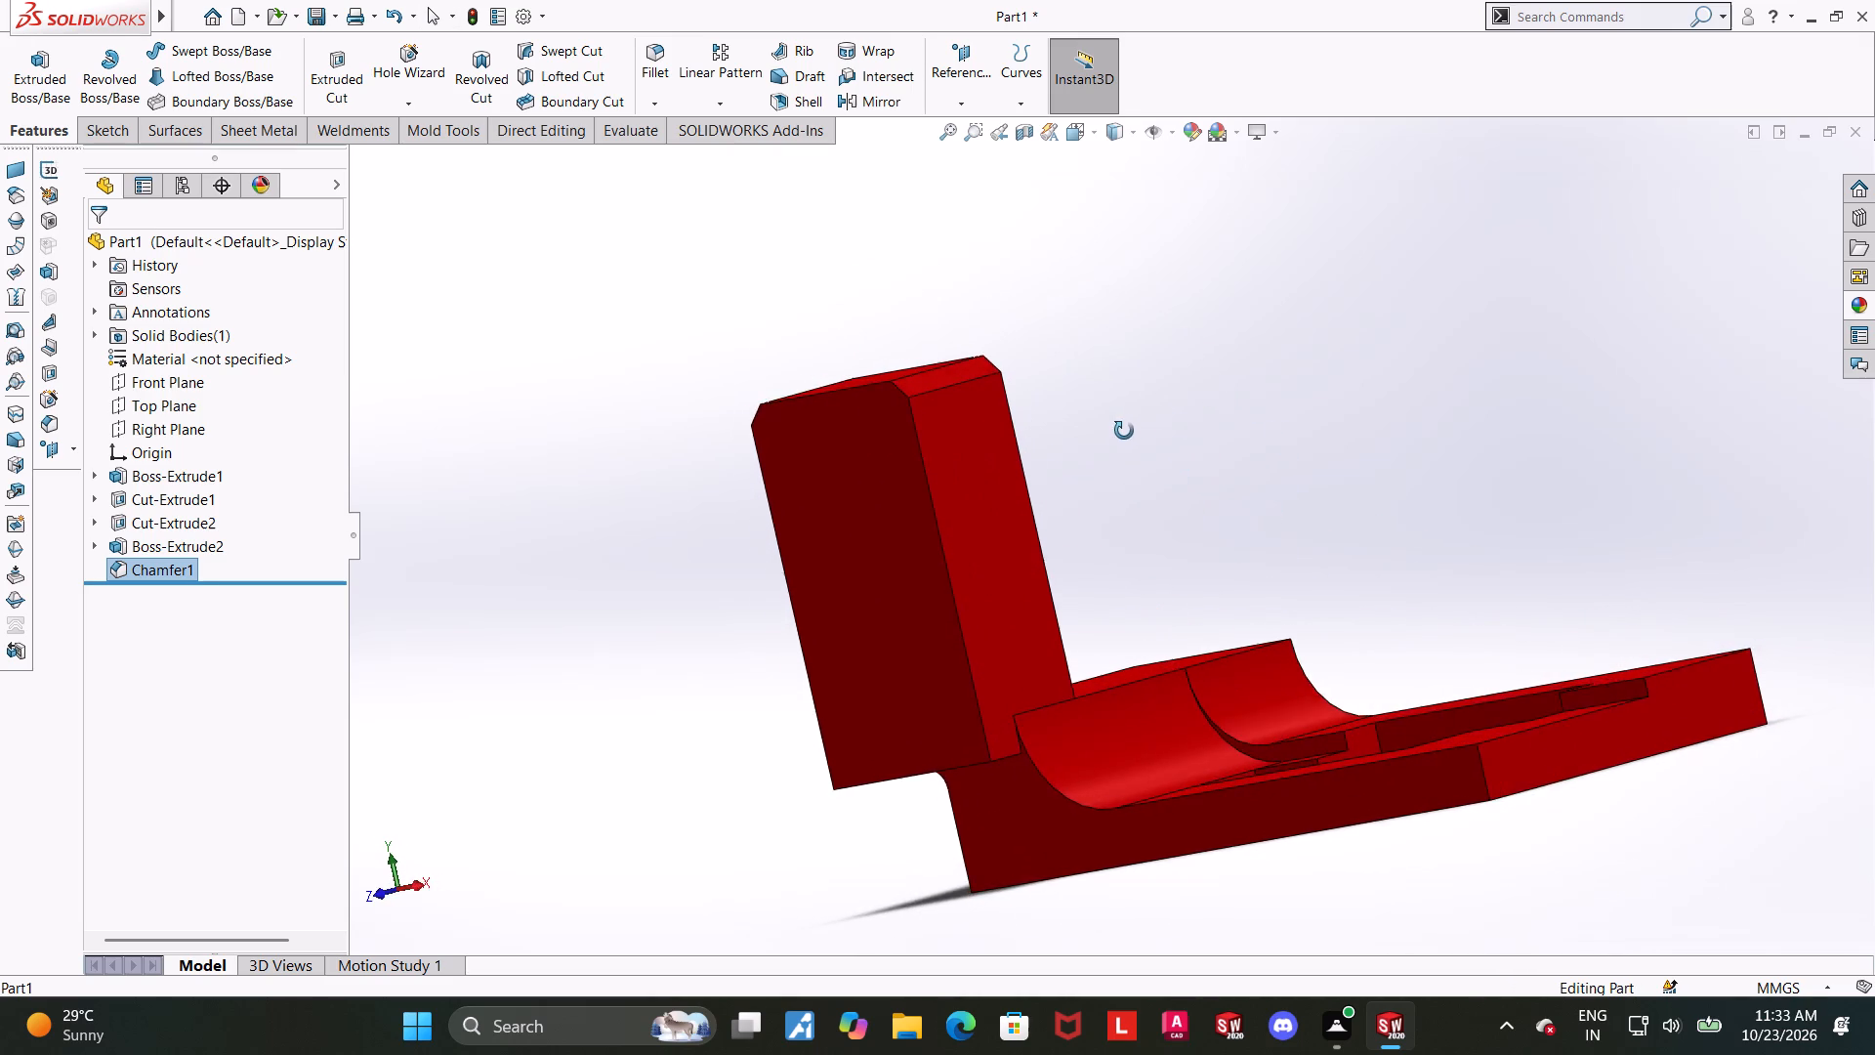
pyautogui.moveTo(1124, 431); pyautogui.dragTo(1062, 521, button='middle')
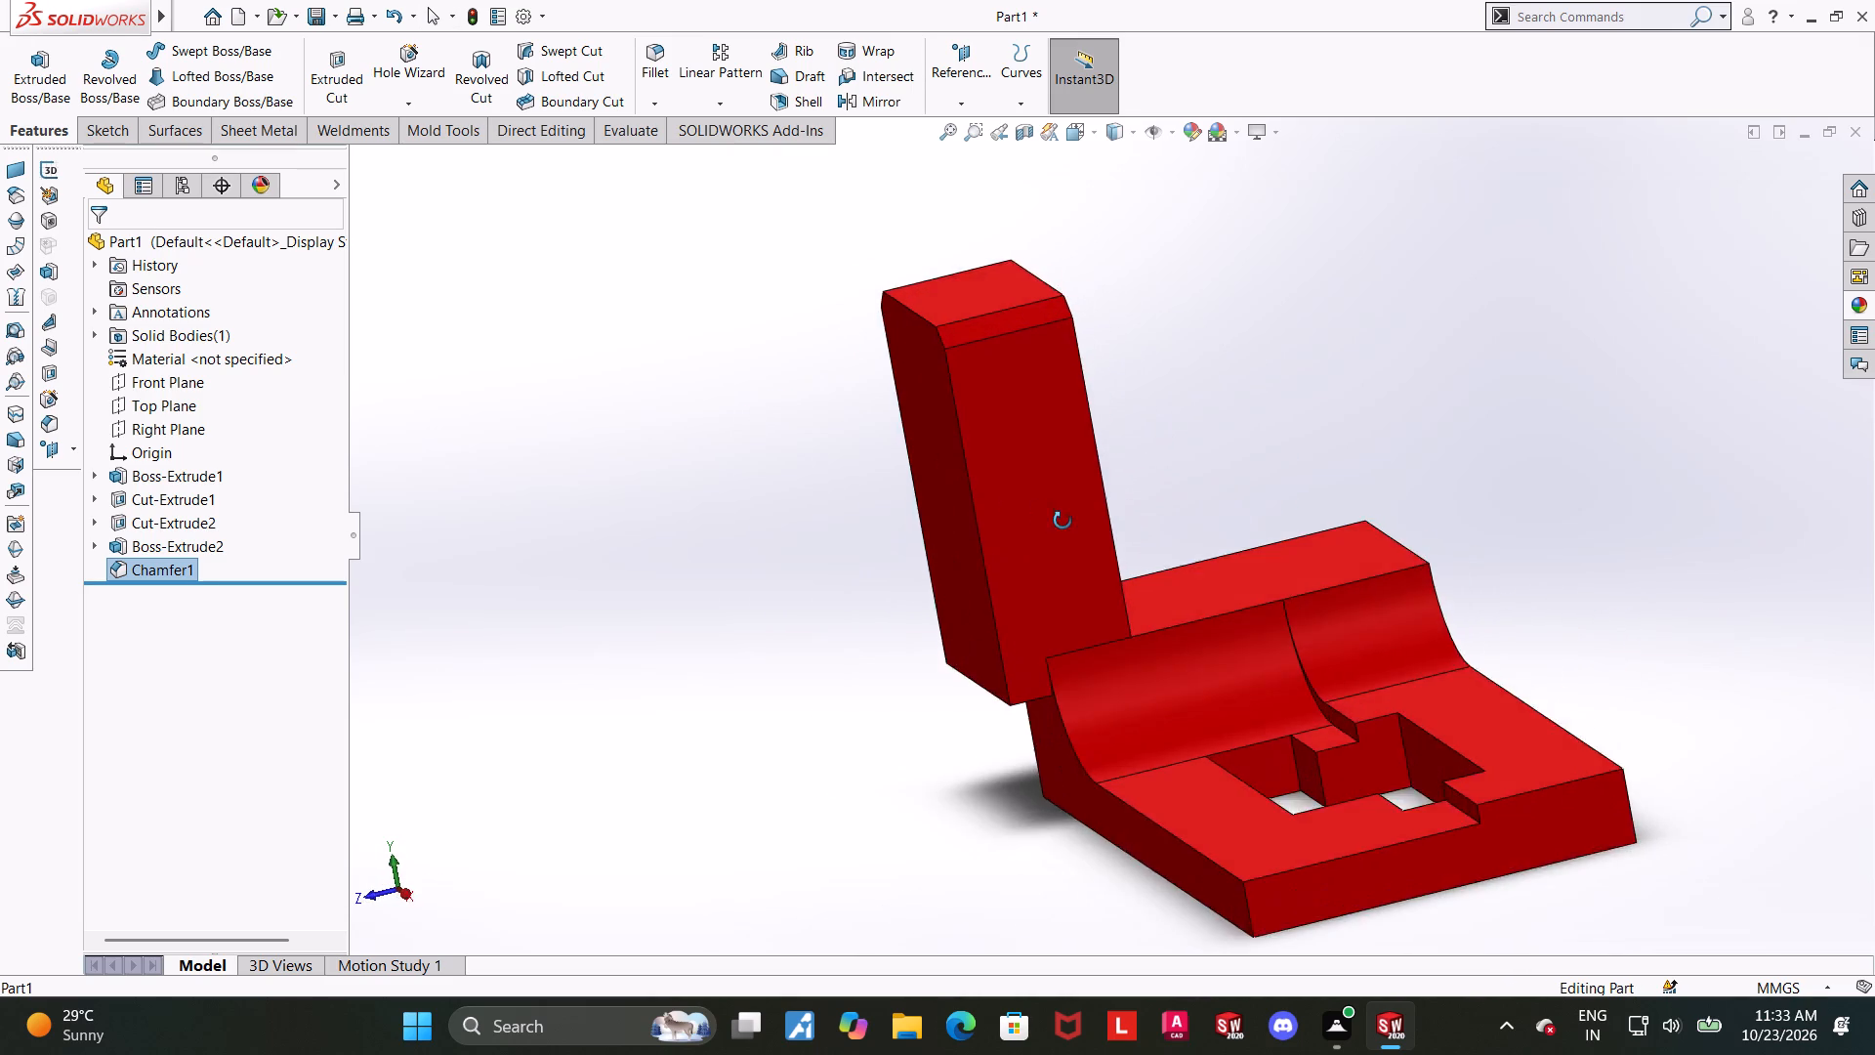
pyautogui.moveTo(1062, 521); pyautogui.dragTo(1038, 505, button='middle')
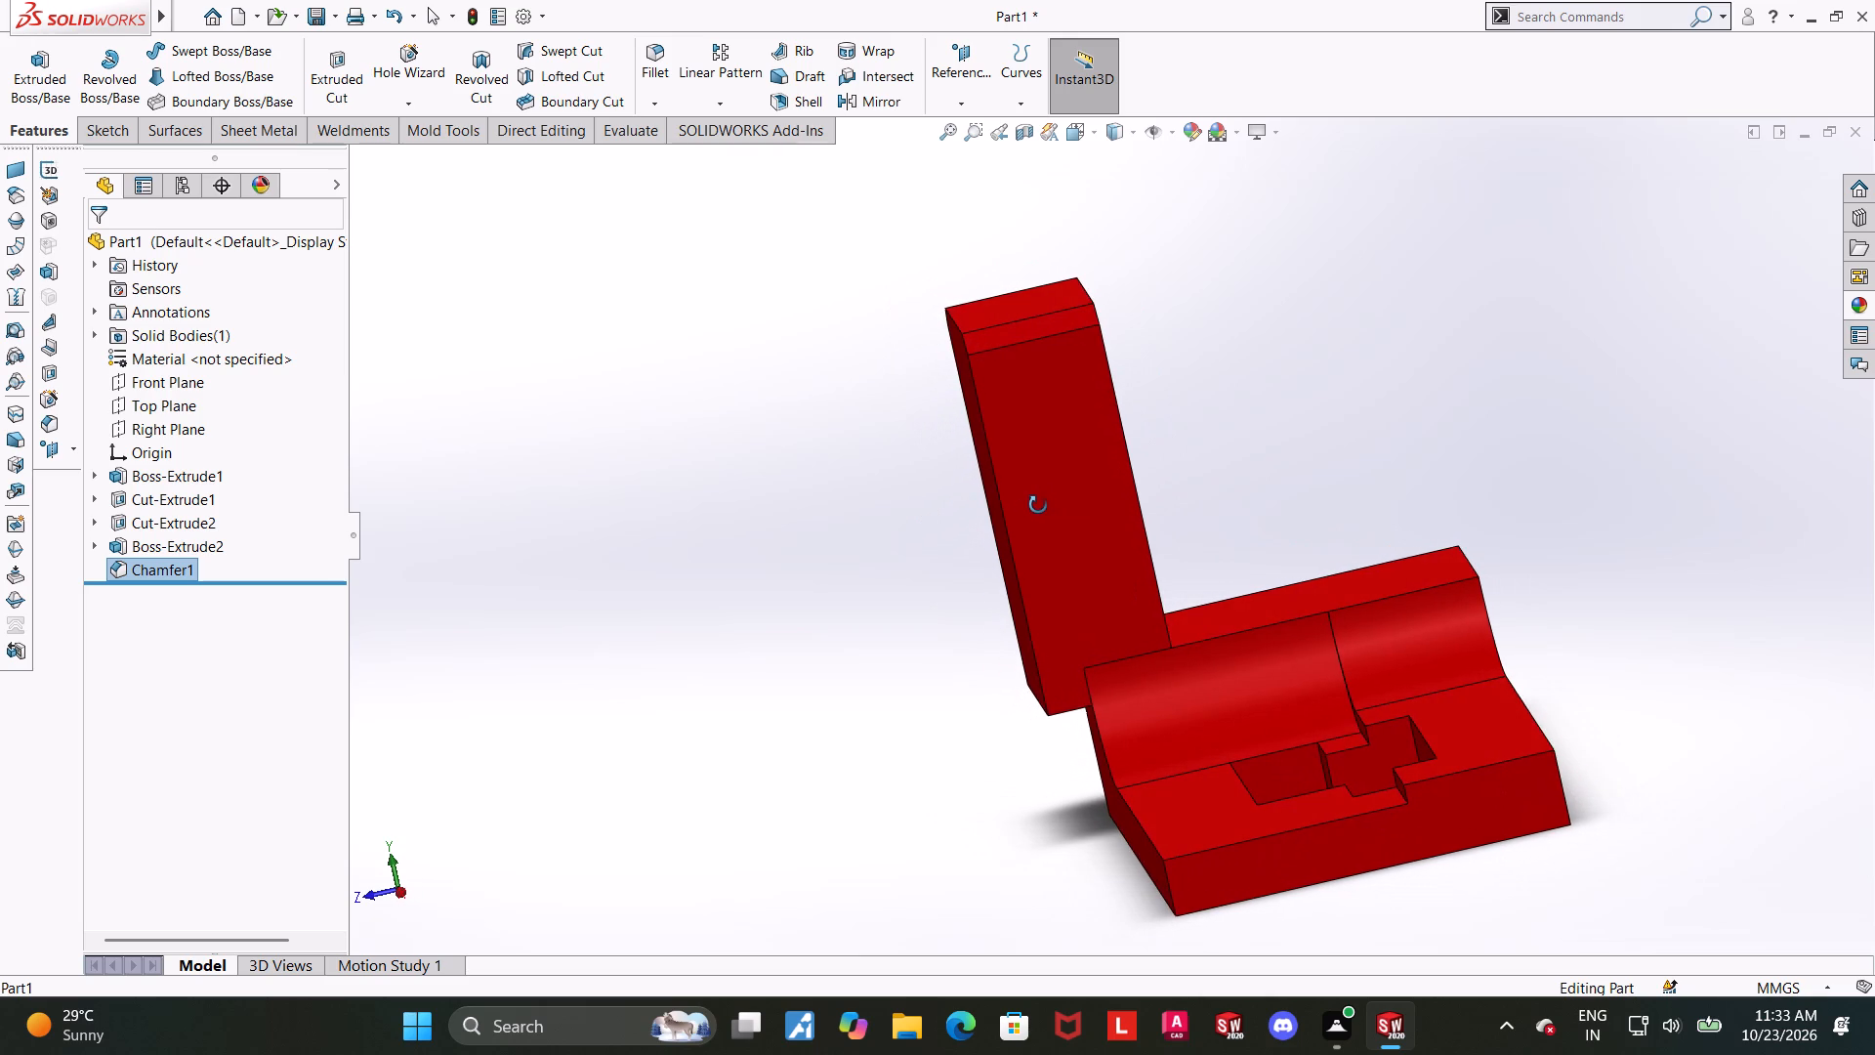
pyautogui.moveTo(1038, 505); pyautogui.dragTo(1056, 503, button='middle')
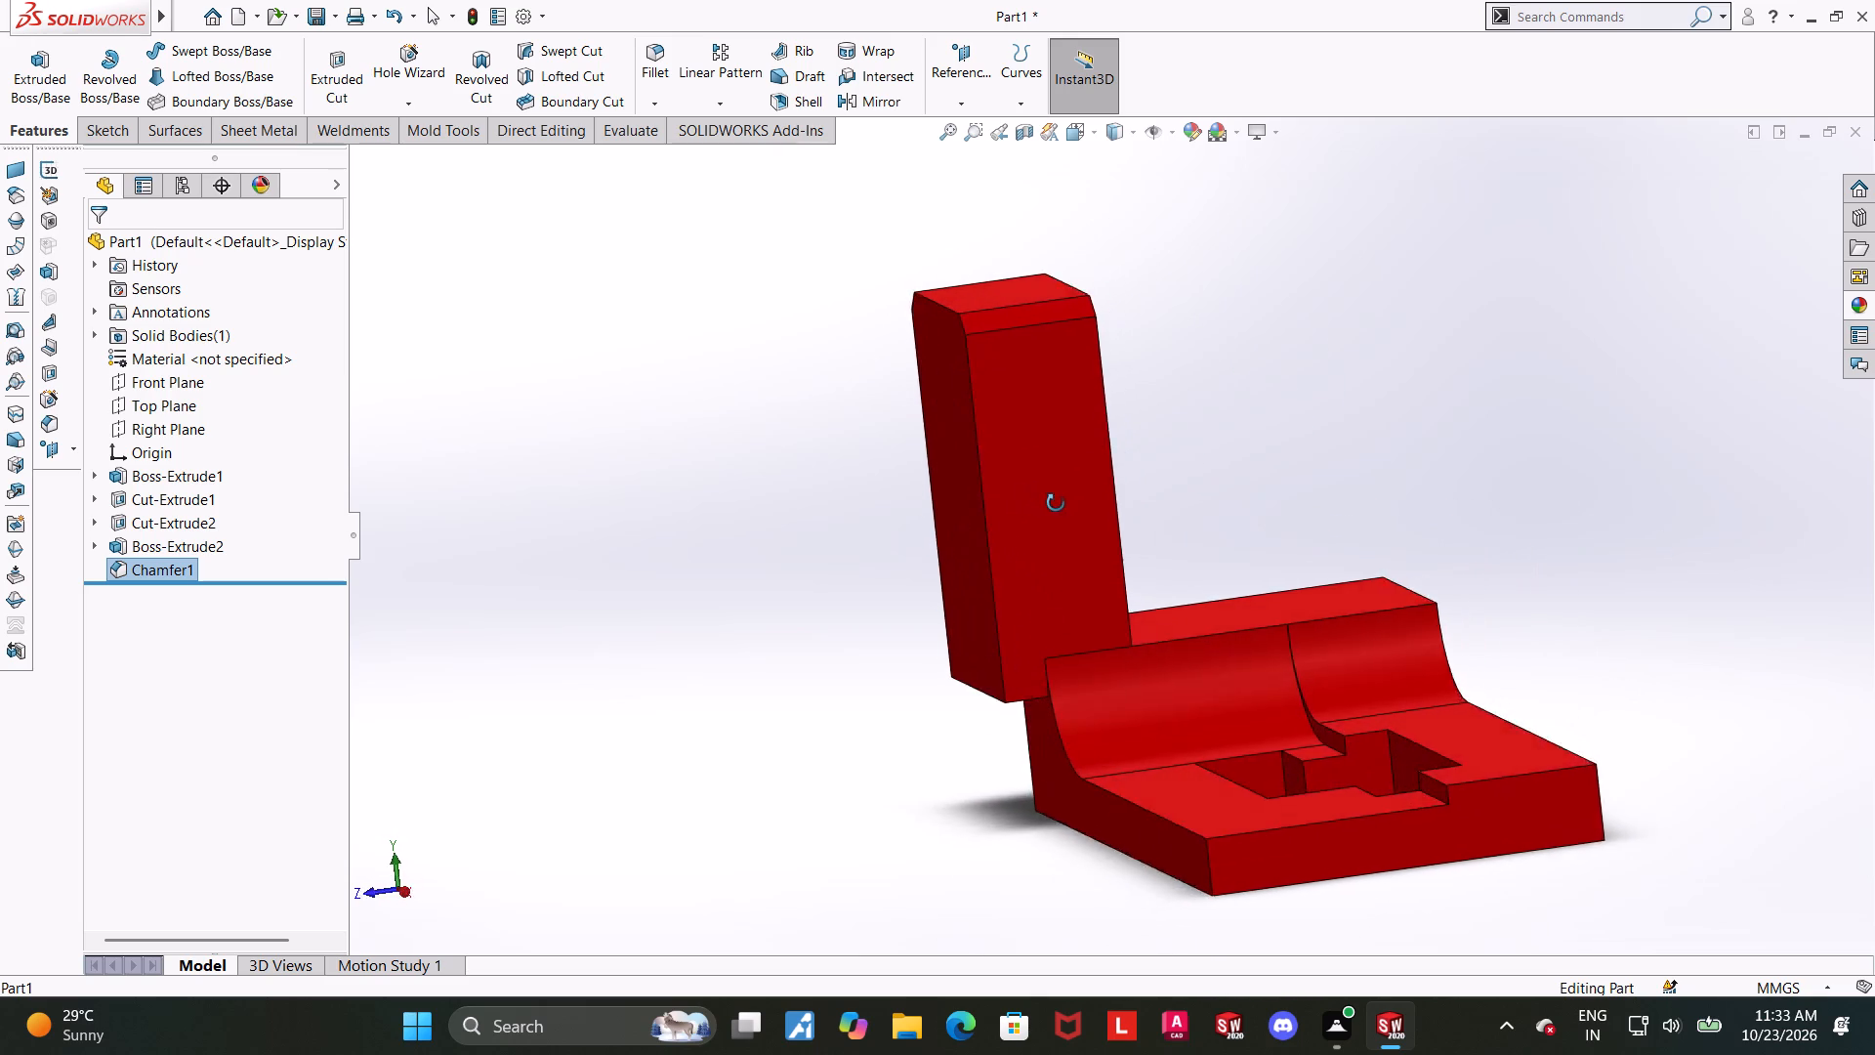
pyautogui.moveTo(1056, 503); pyautogui.dragTo(1032, 490, button='middle')
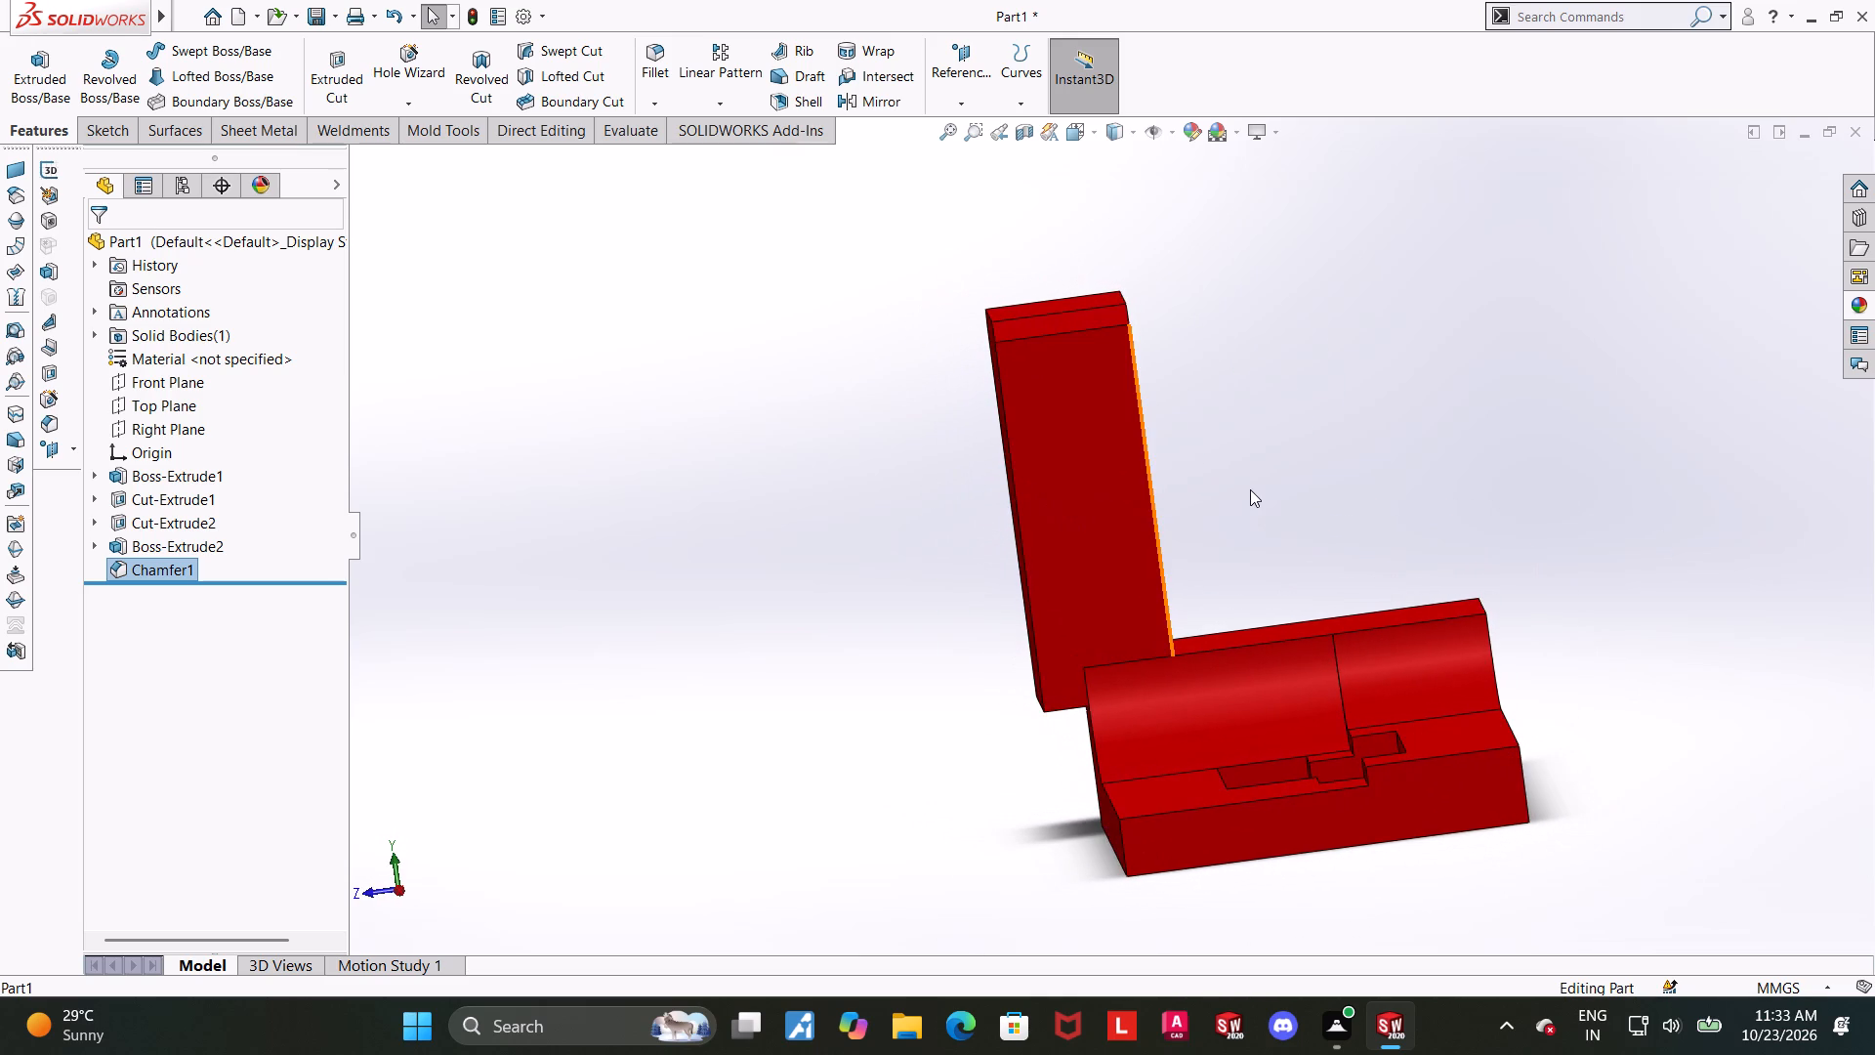
pyautogui.moveTo(1259, 535); pyautogui.dragTo(1304, 538, button='middle')
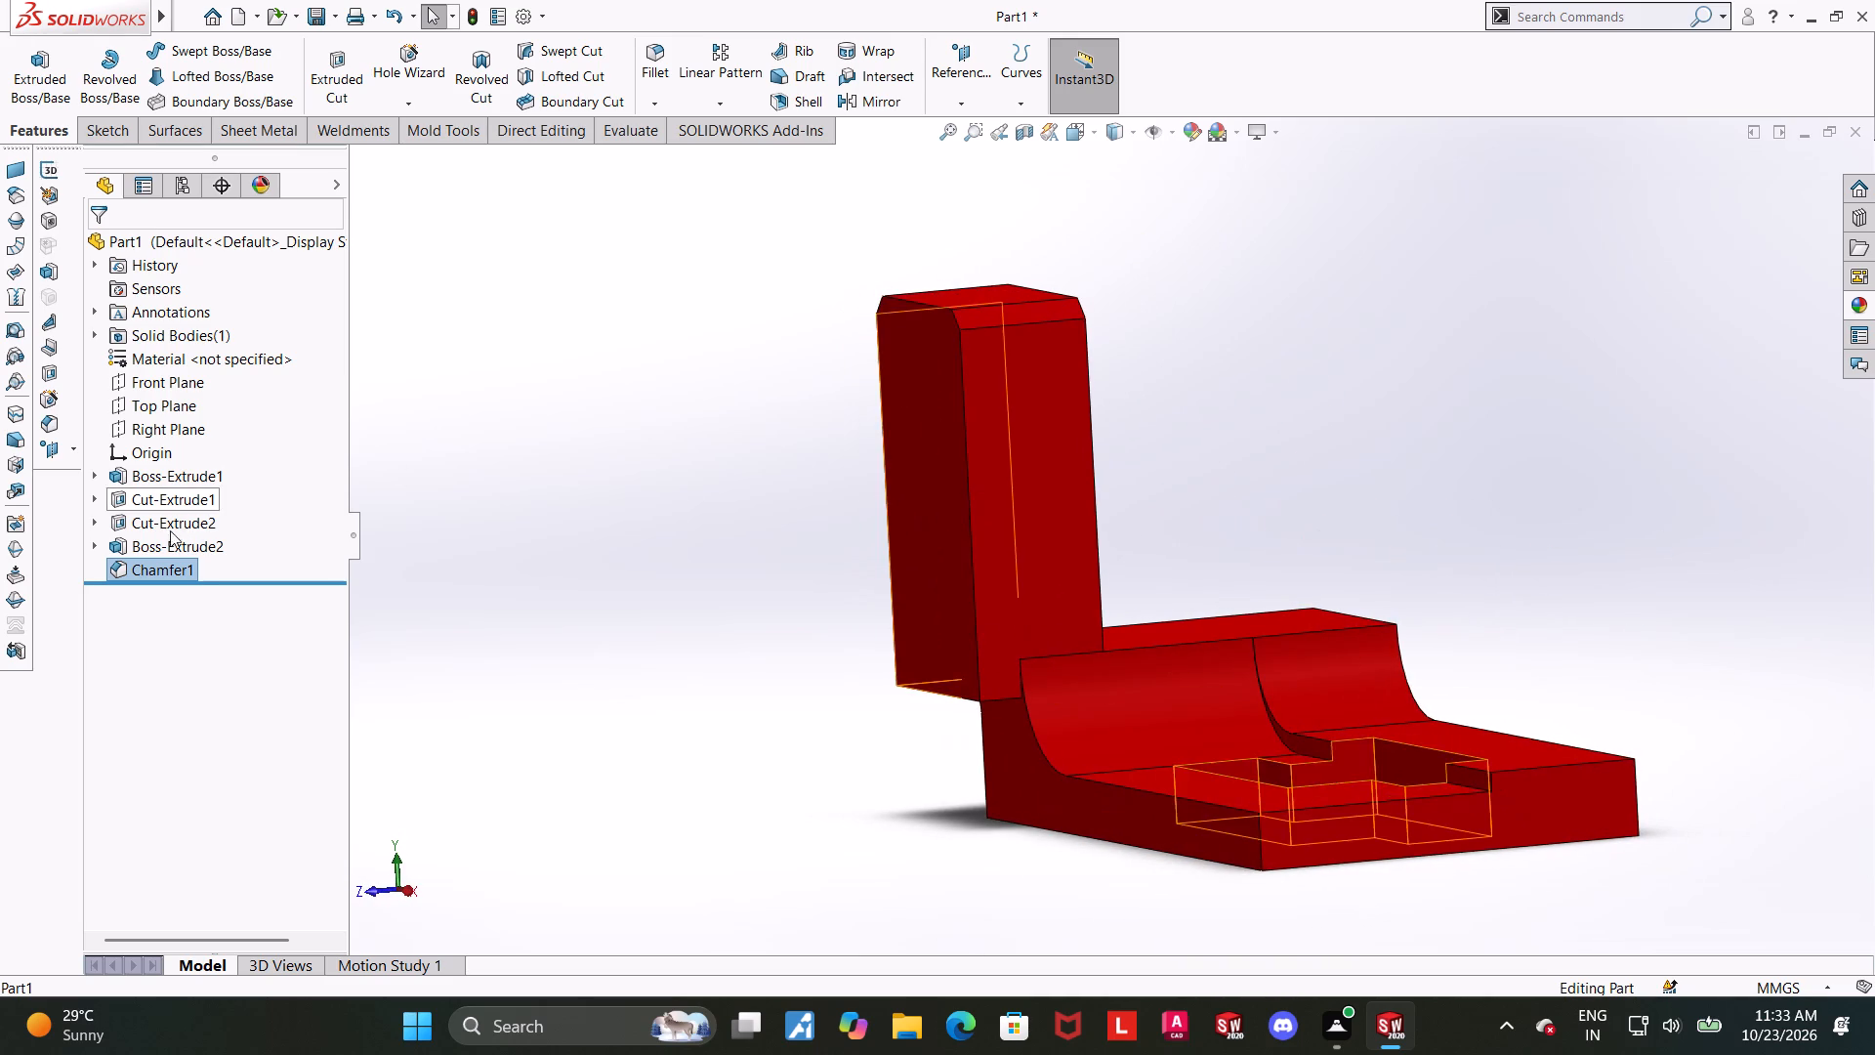
# Open the upright block's sketch for editing, viewed straight on, and delete the rectangle's 61 mm height dimension.
pyautogui.click(93, 540)
pyautogui.click(153, 565)
pyautogui.click(183, 503)
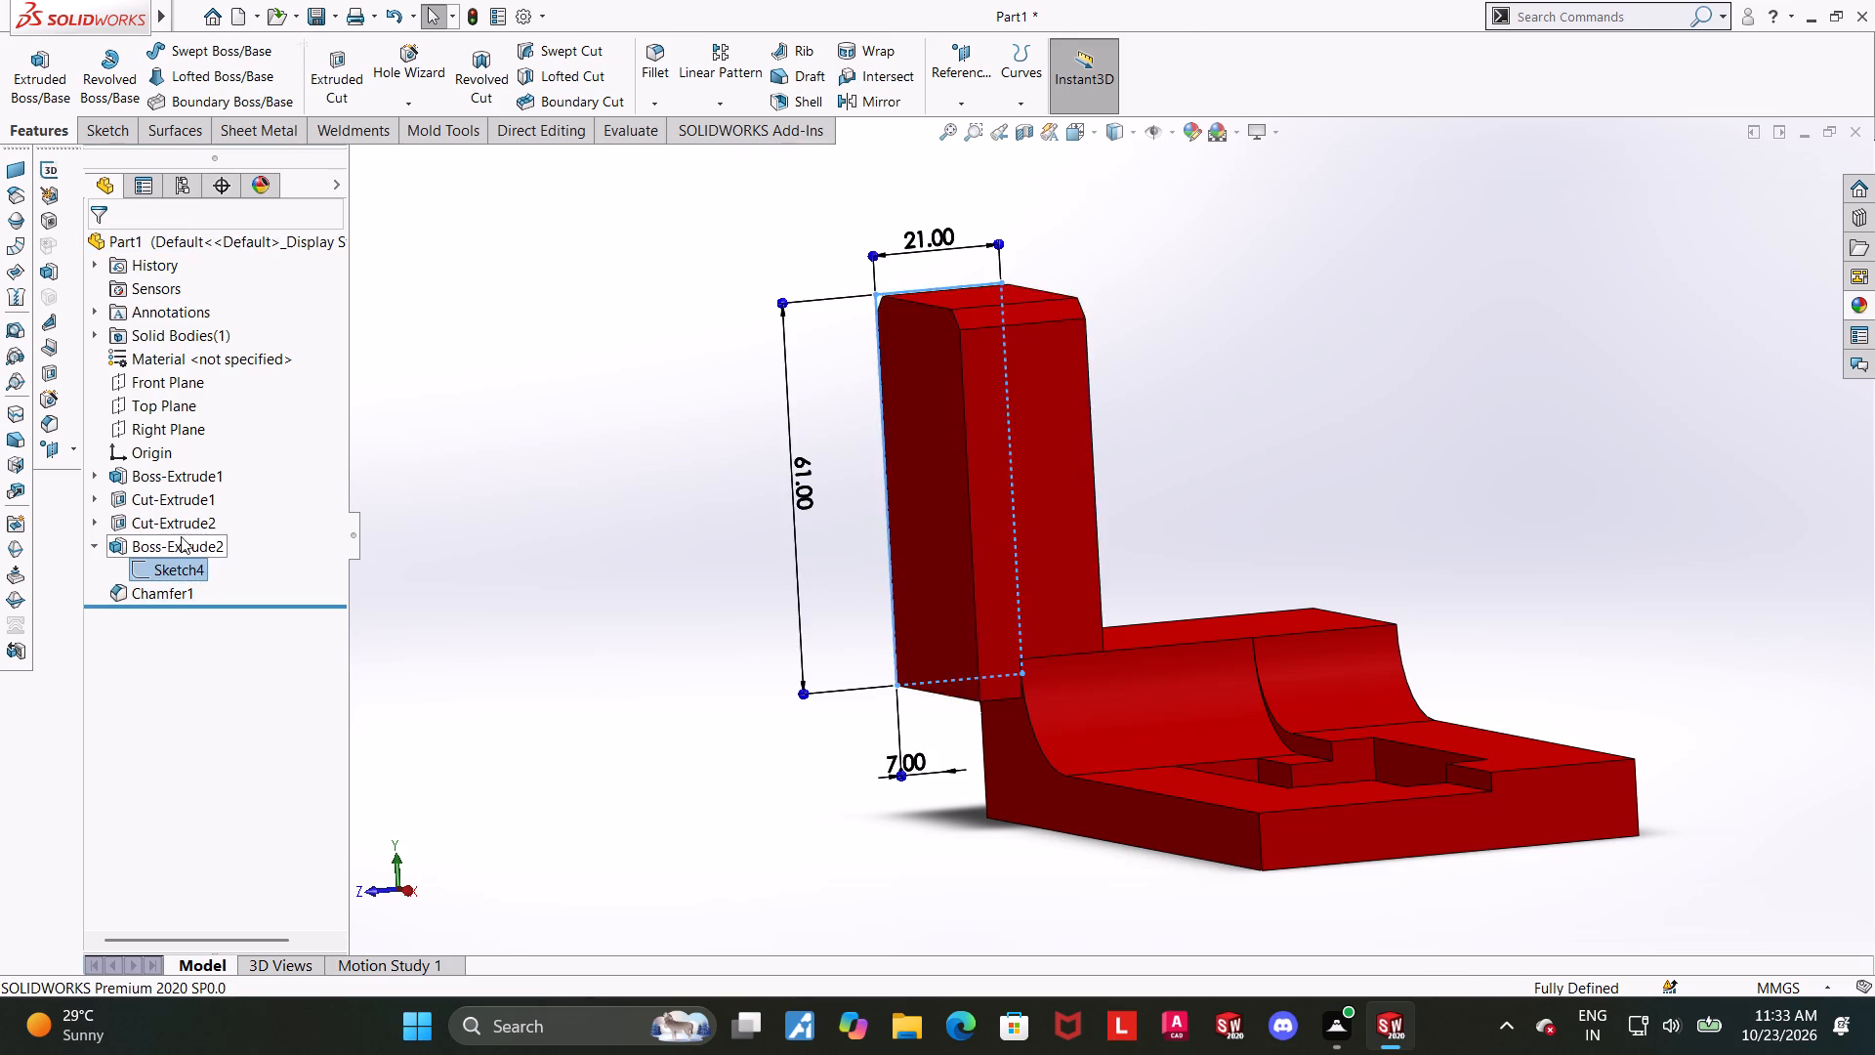
pyautogui.click(196, 564)
pyautogui.click(246, 545)
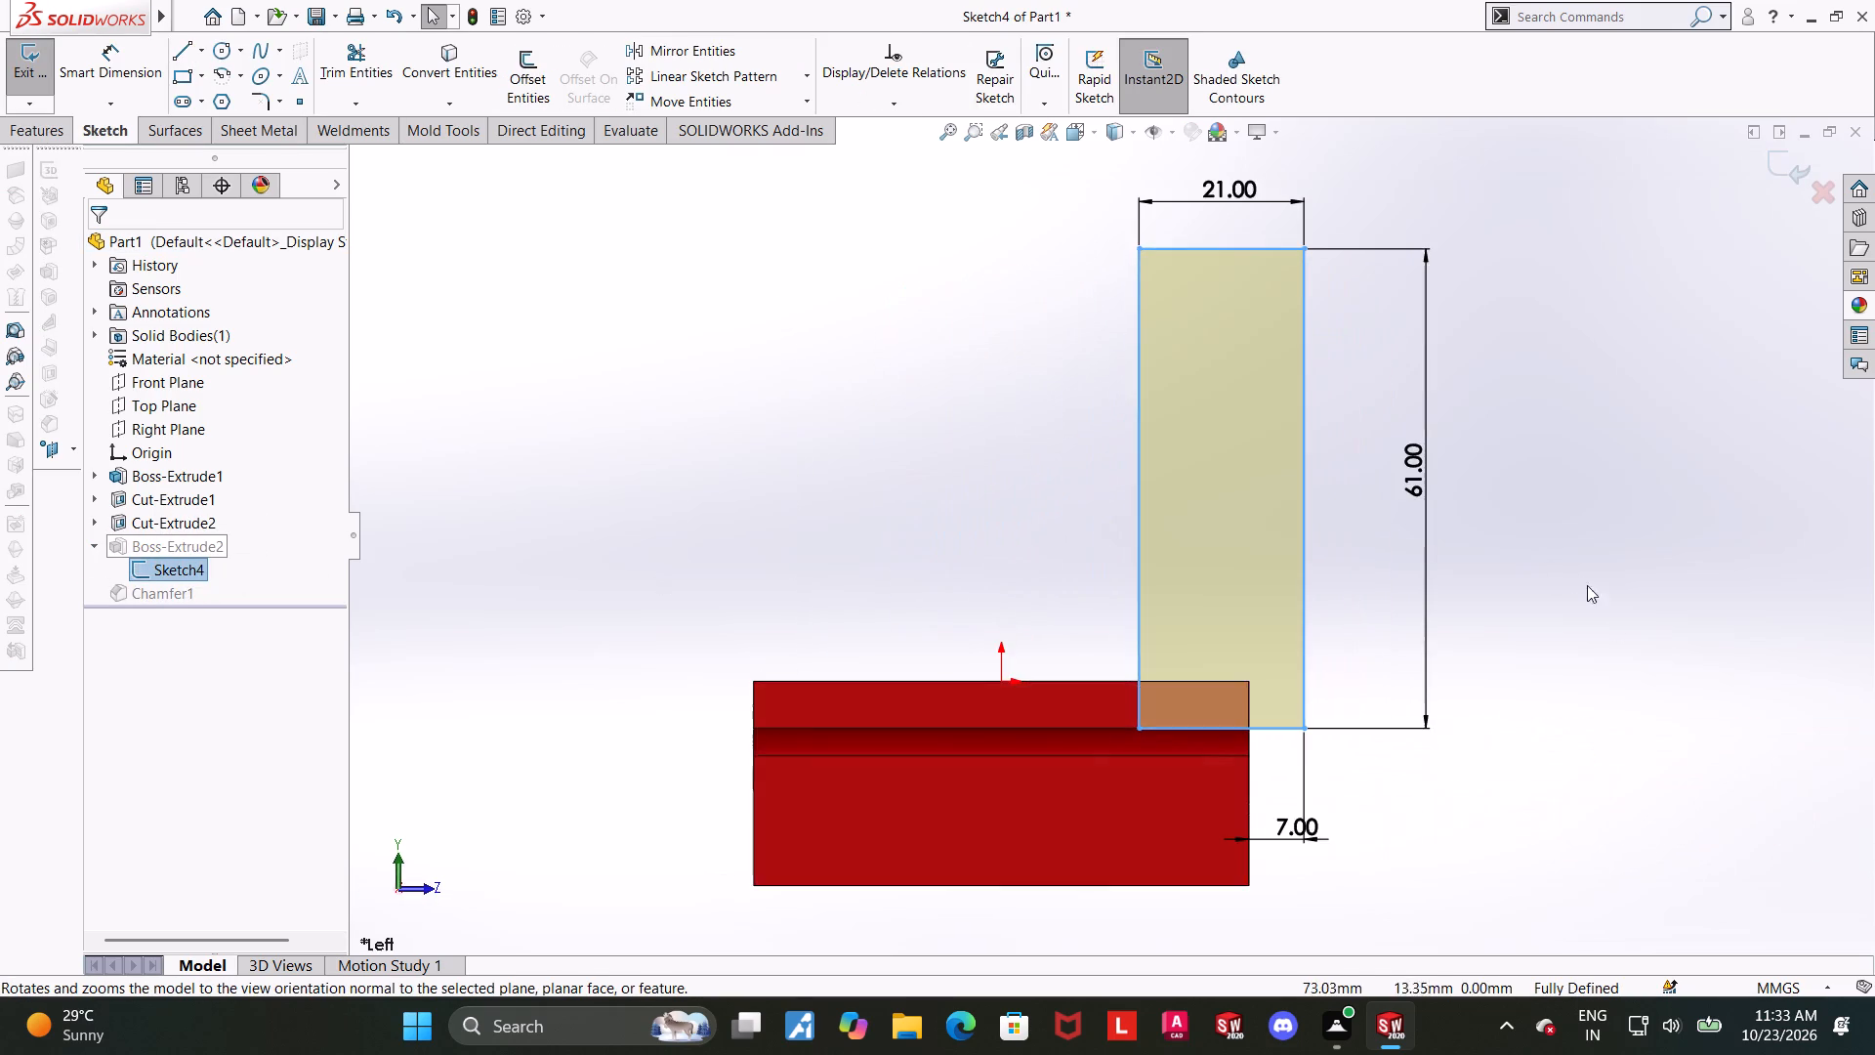
pyautogui.scroll(1, 1571, 660)
pyautogui.scroll(-2, 1219, 620)
pyautogui.scroll(1, 1355, 666)
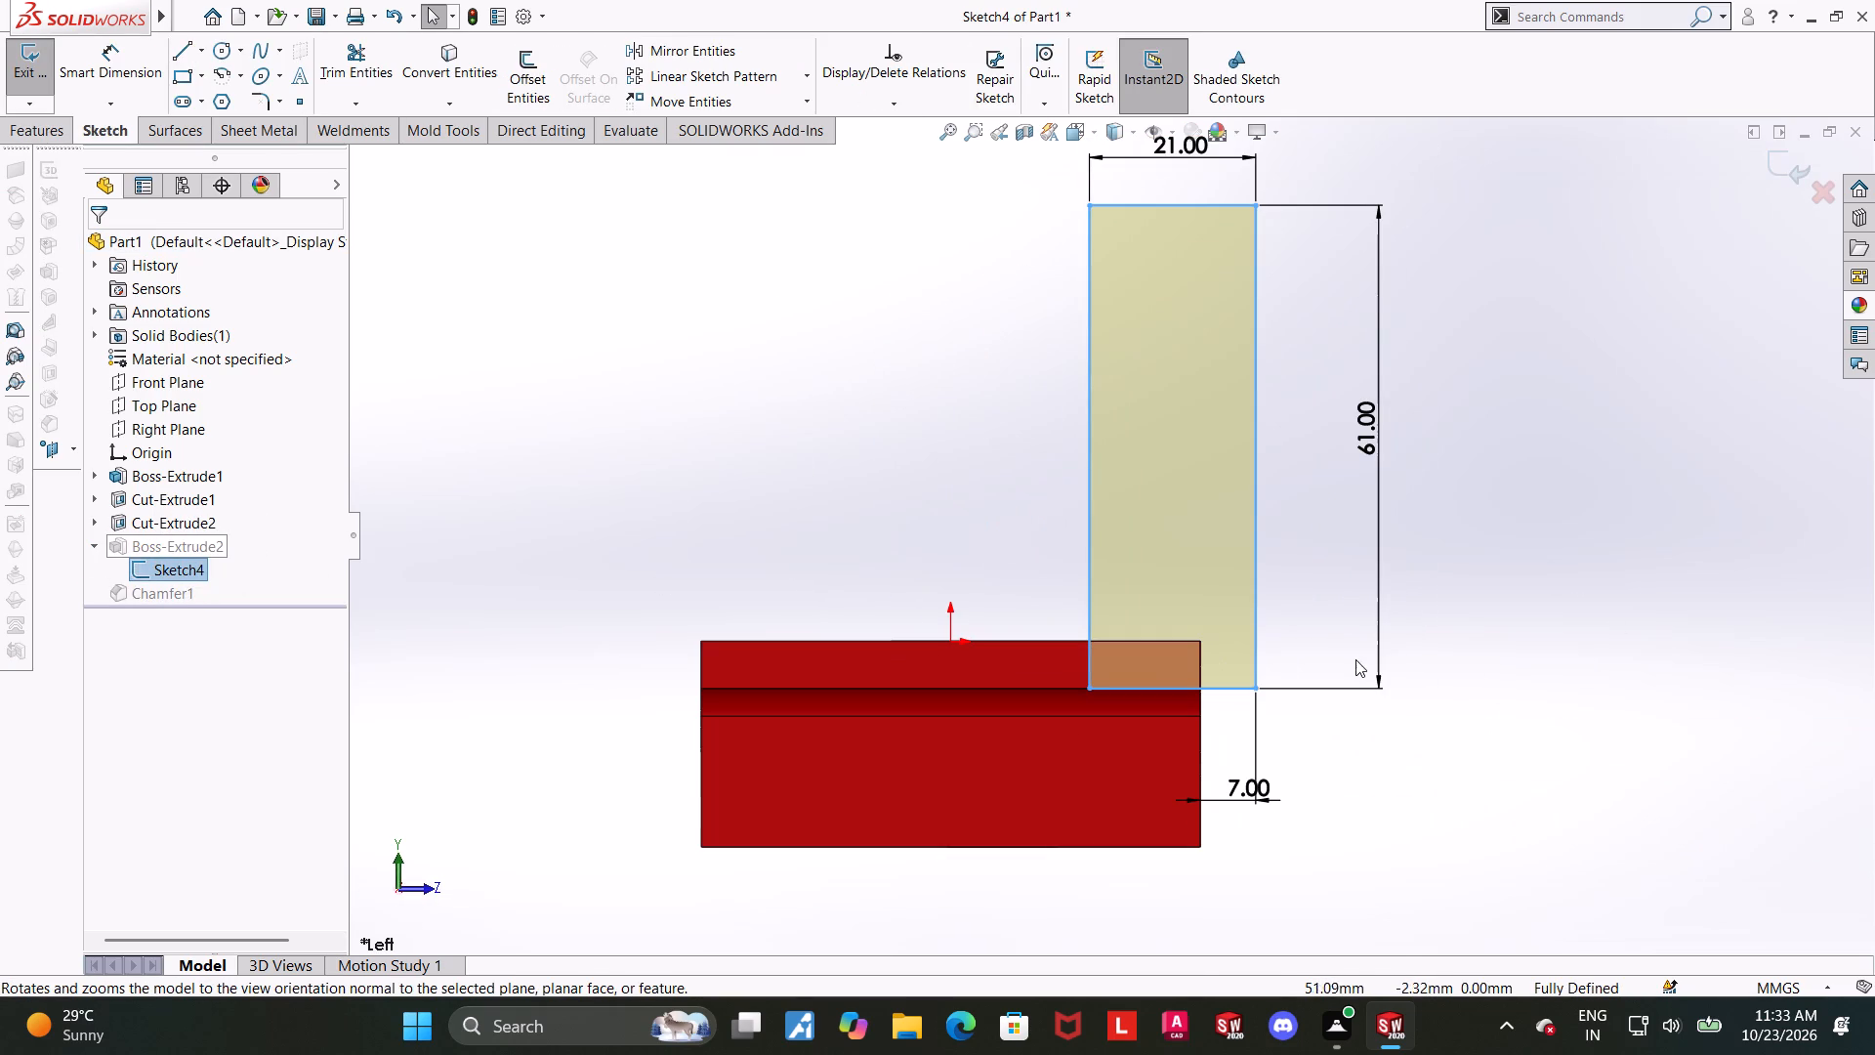
pyautogui.rightClick(1370, 439)
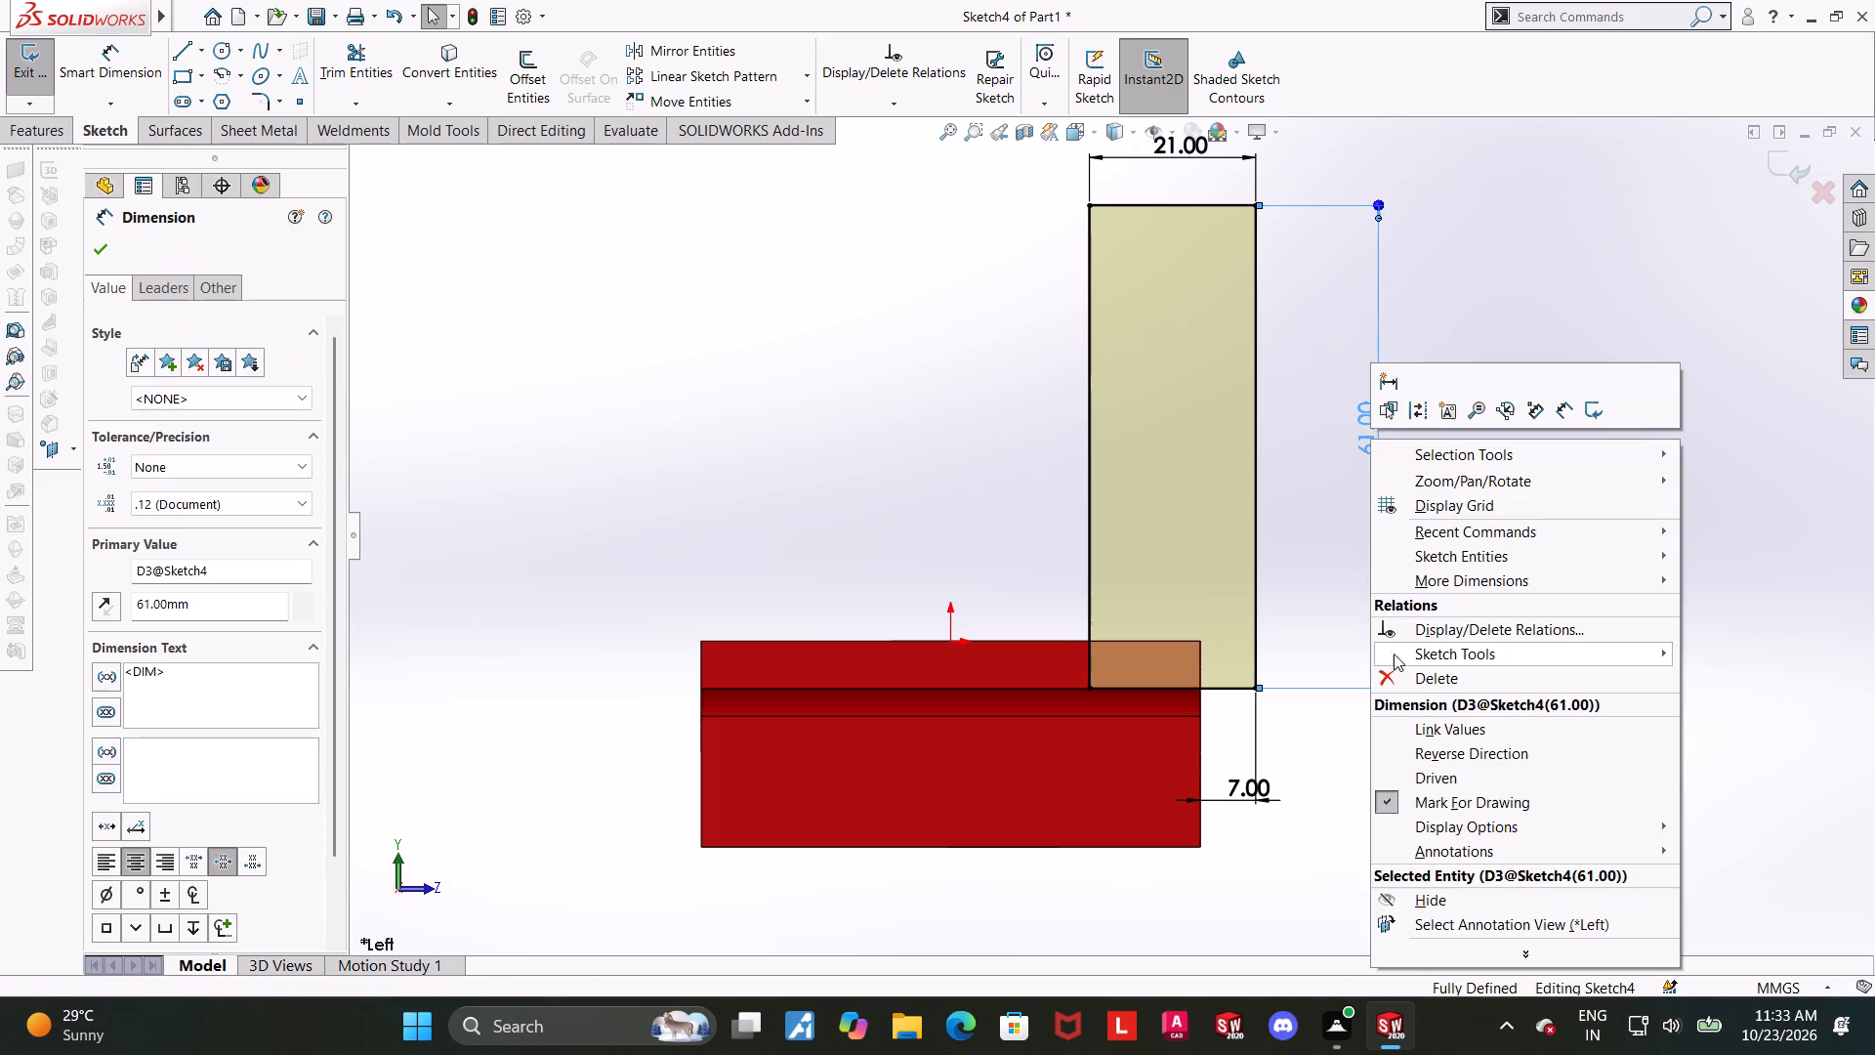
pyautogui.click(1405, 685)
pyautogui.press('Escape')
# Dimension the rectangle's top line 61 mm above the part's top edge.
pyautogui.click(109, 83)
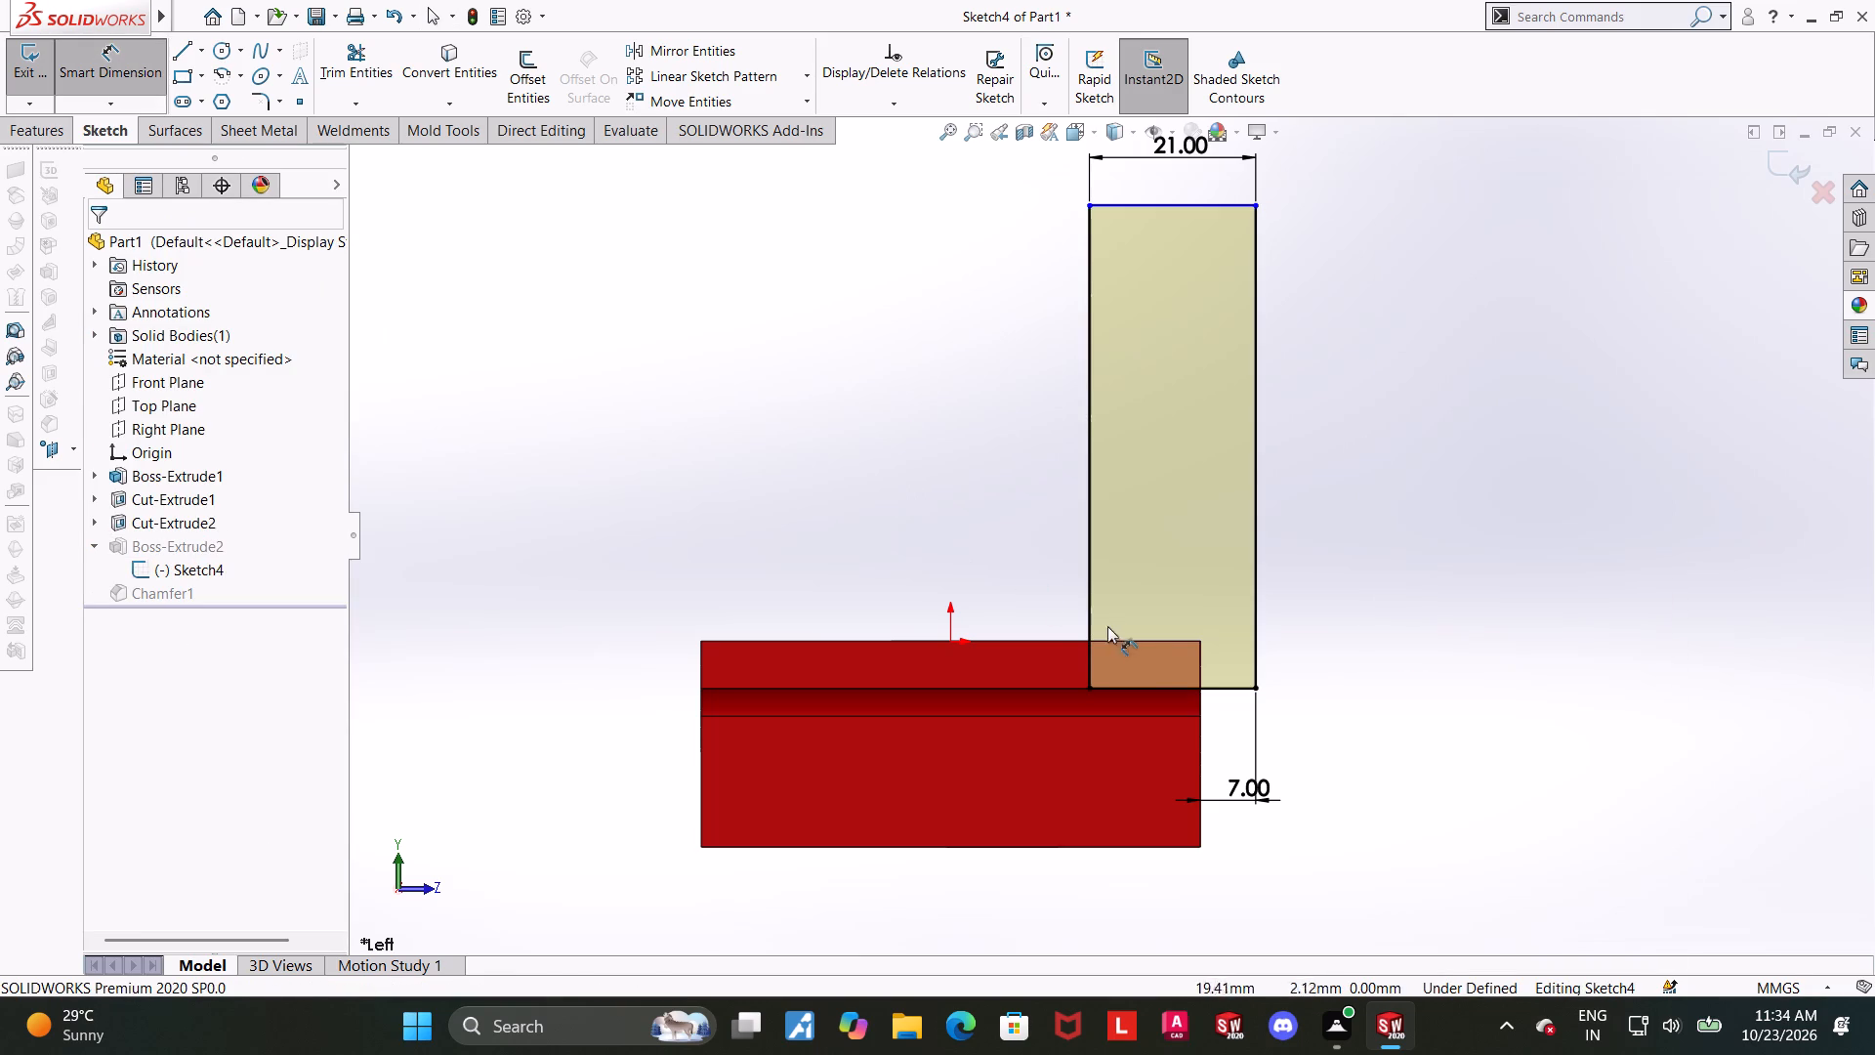
pyautogui.click(1141, 644)
pyautogui.click(1136, 209)
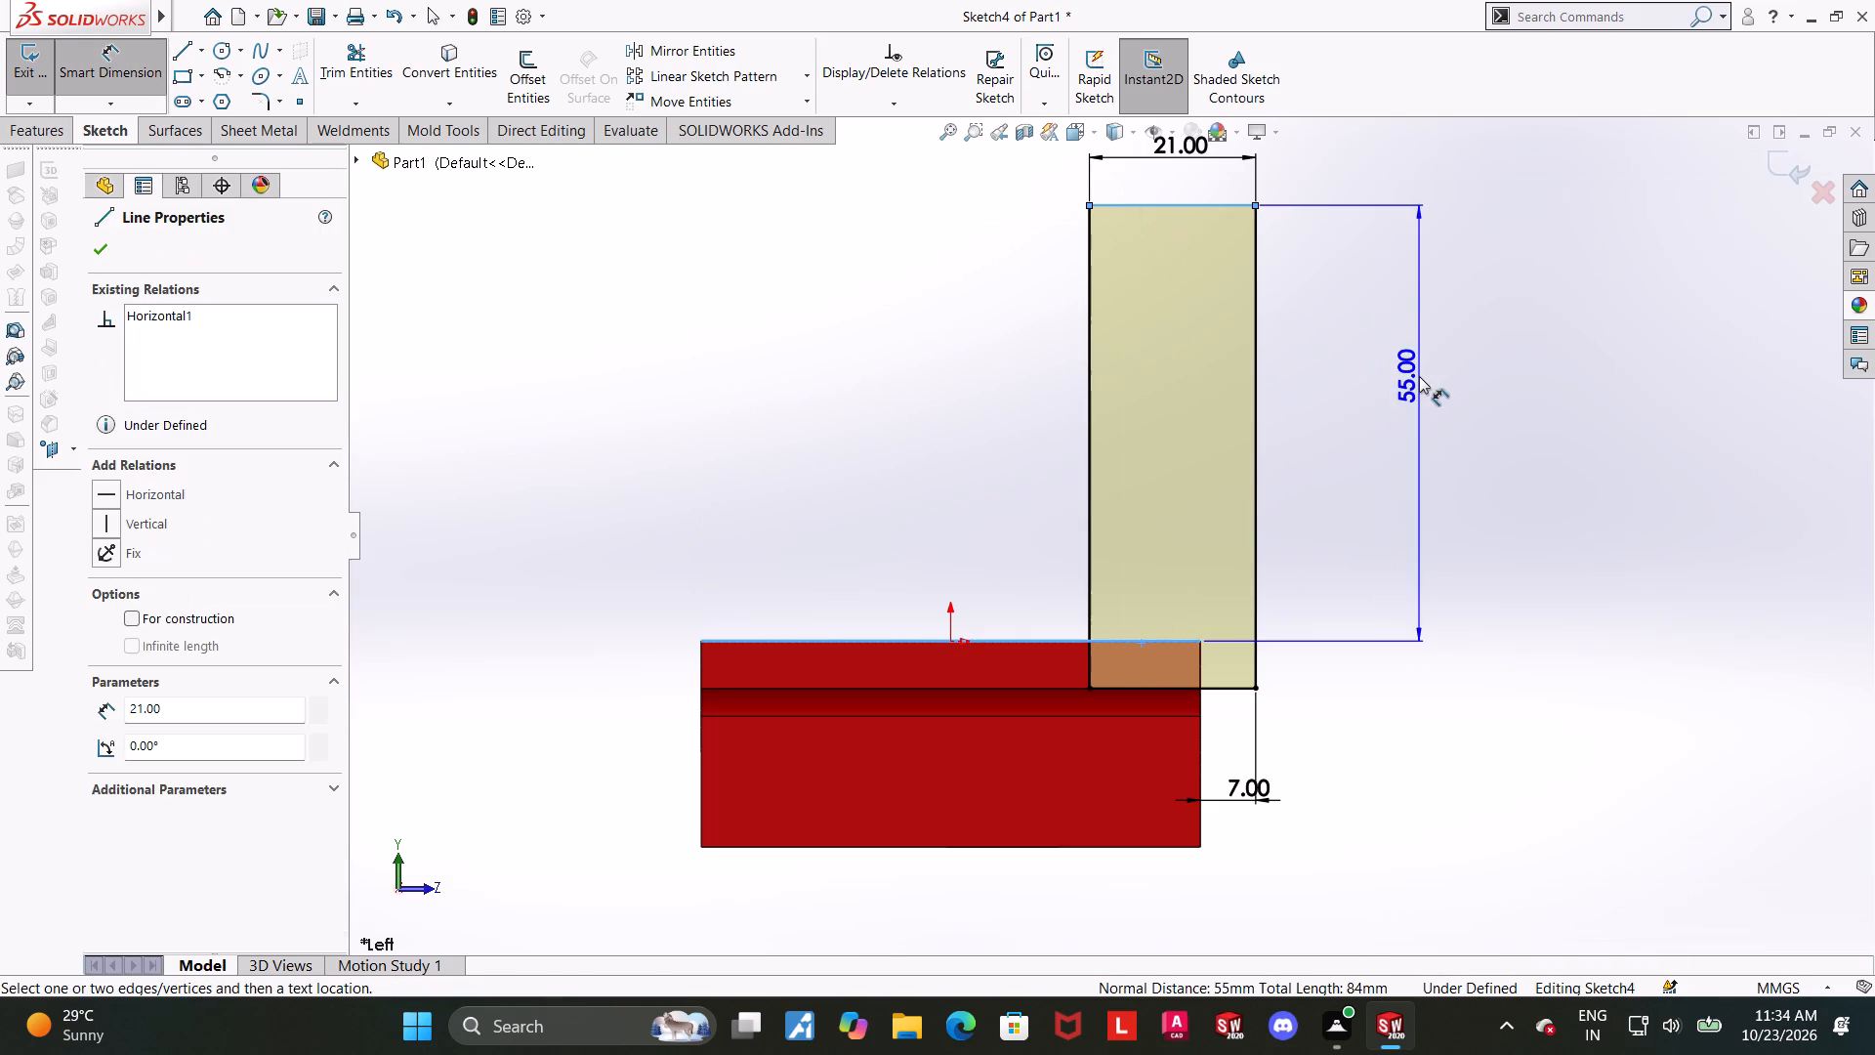
pyautogui.click(1419, 376)
pyautogui.write('61')
pyautogui.press('Return')
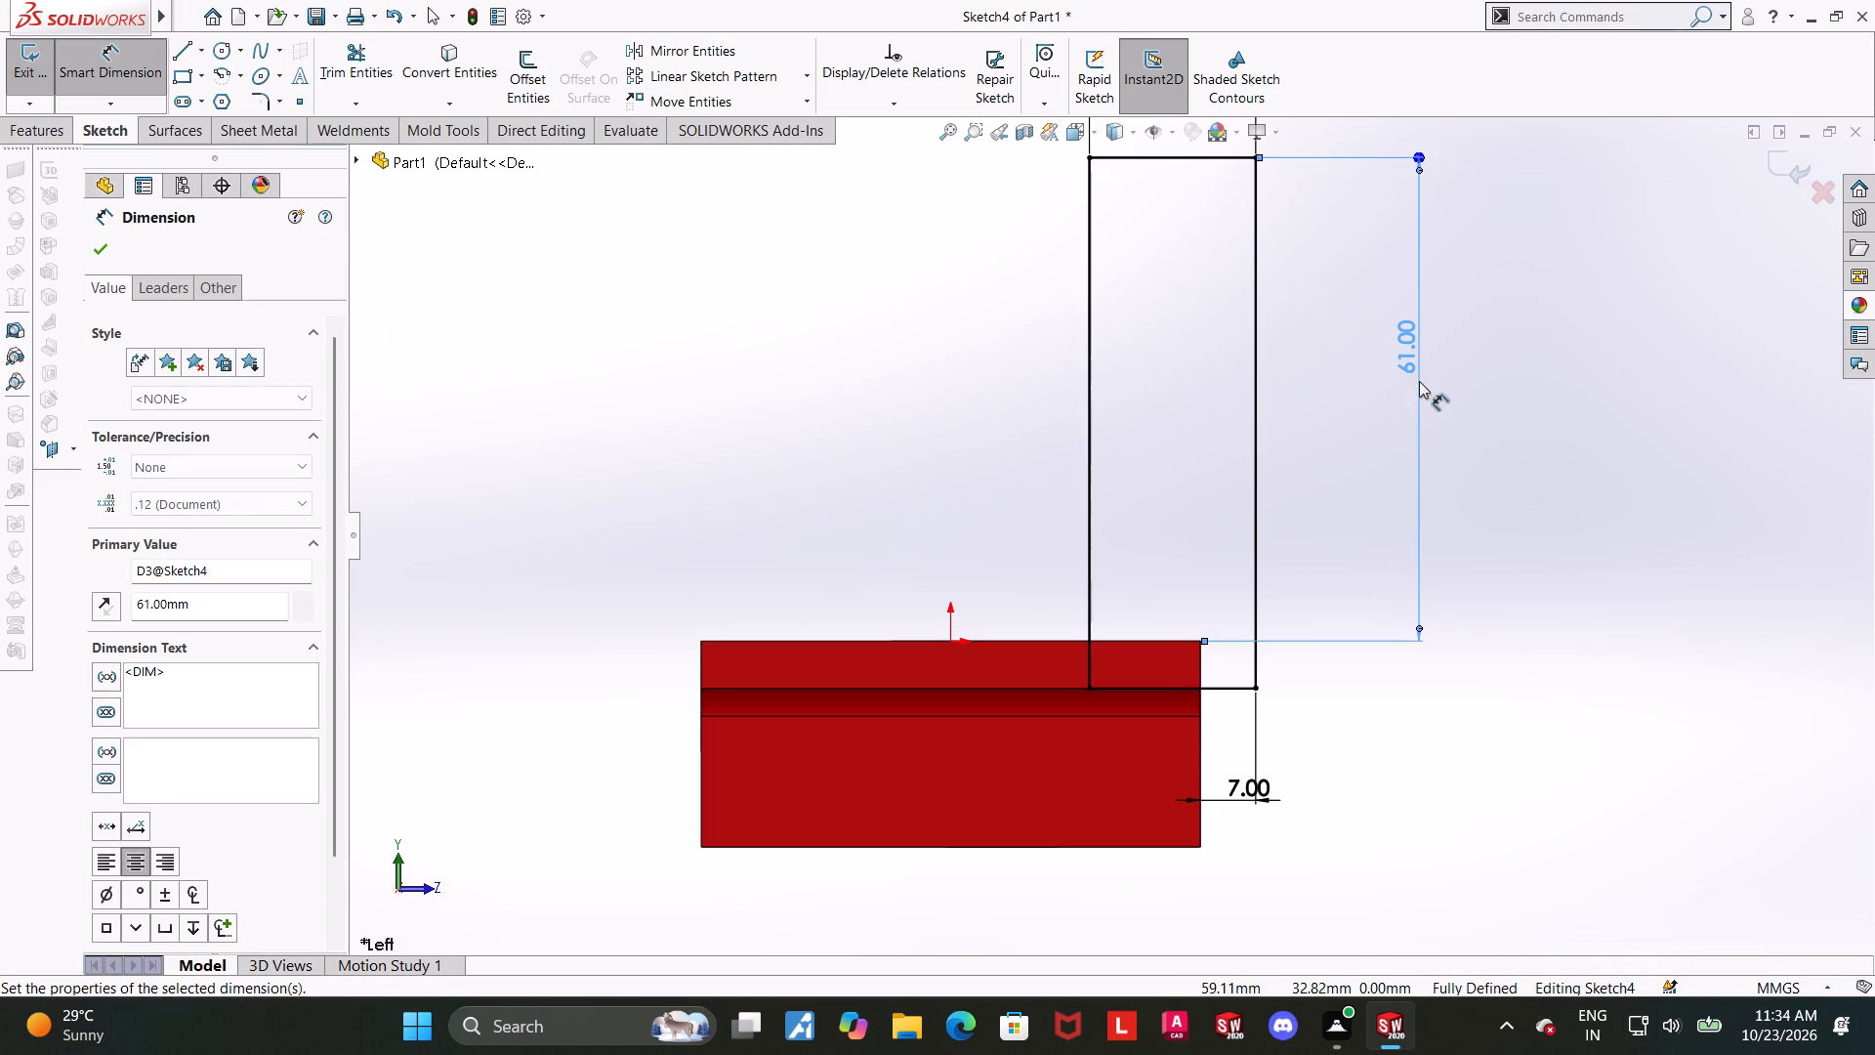
pyautogui.click(1712, 478)
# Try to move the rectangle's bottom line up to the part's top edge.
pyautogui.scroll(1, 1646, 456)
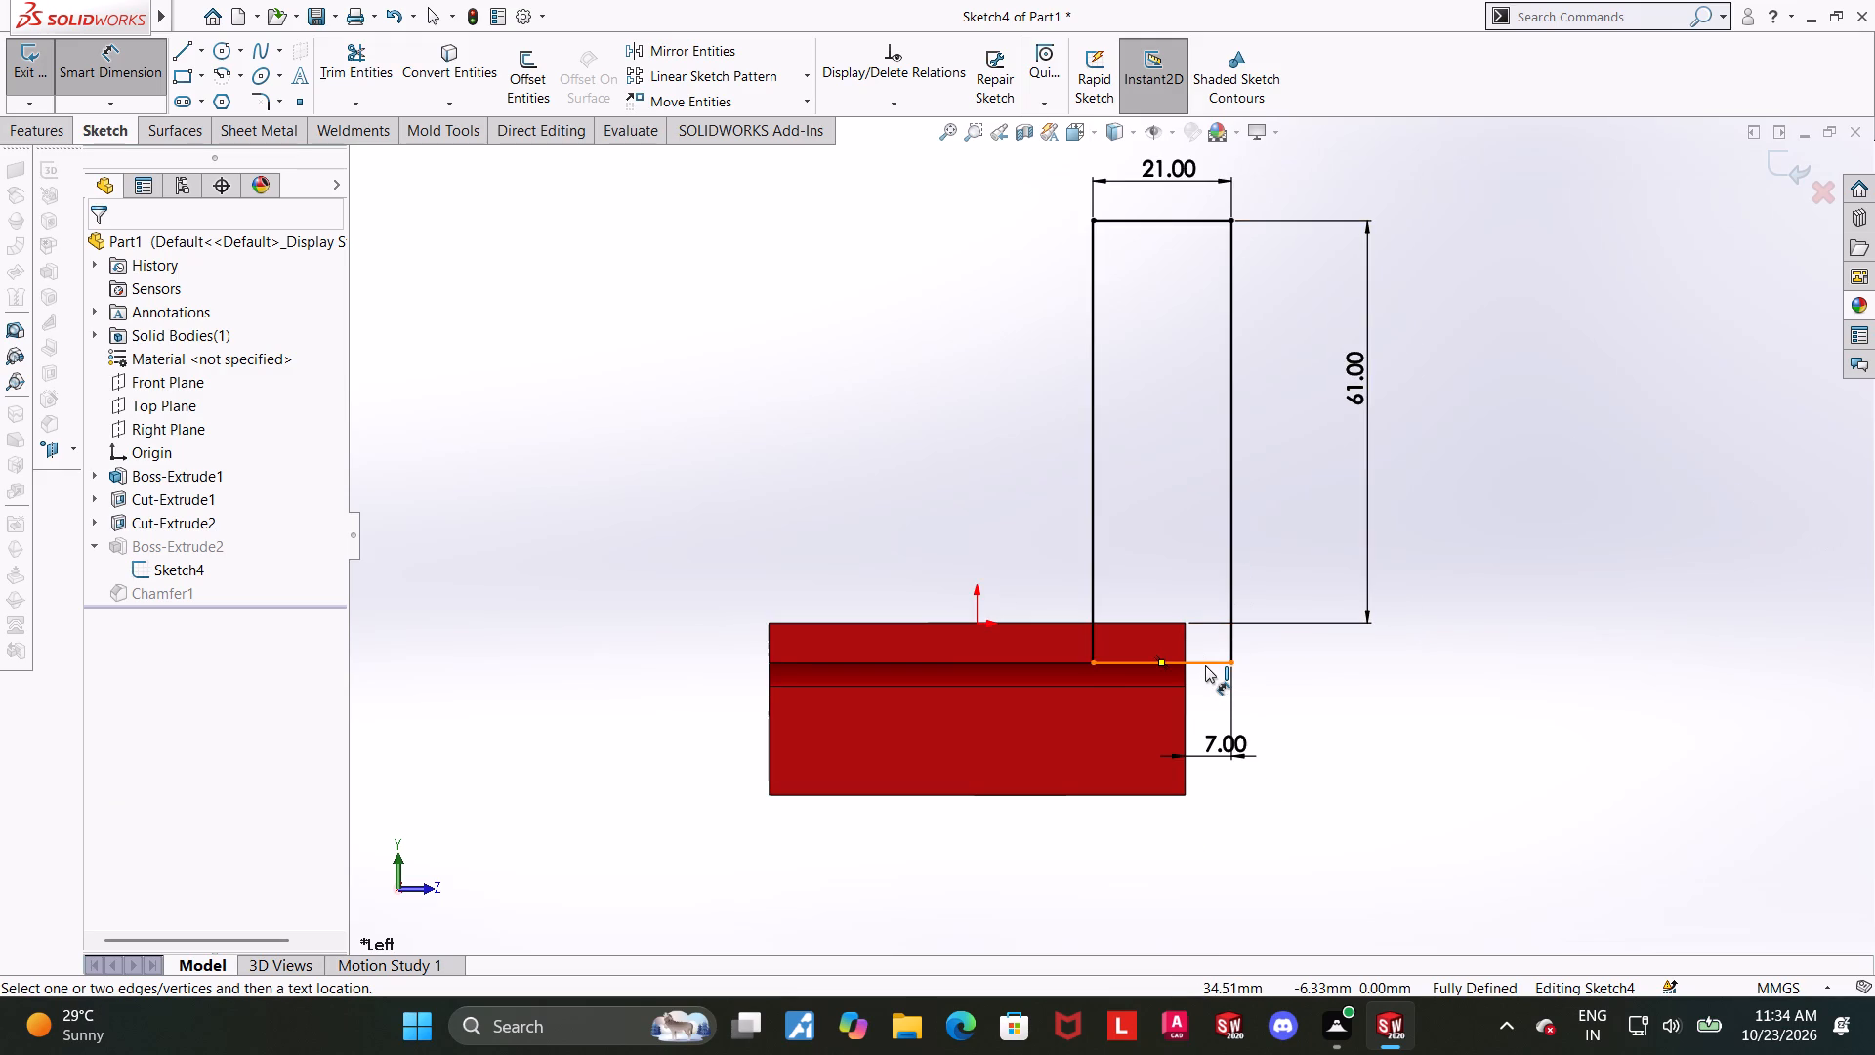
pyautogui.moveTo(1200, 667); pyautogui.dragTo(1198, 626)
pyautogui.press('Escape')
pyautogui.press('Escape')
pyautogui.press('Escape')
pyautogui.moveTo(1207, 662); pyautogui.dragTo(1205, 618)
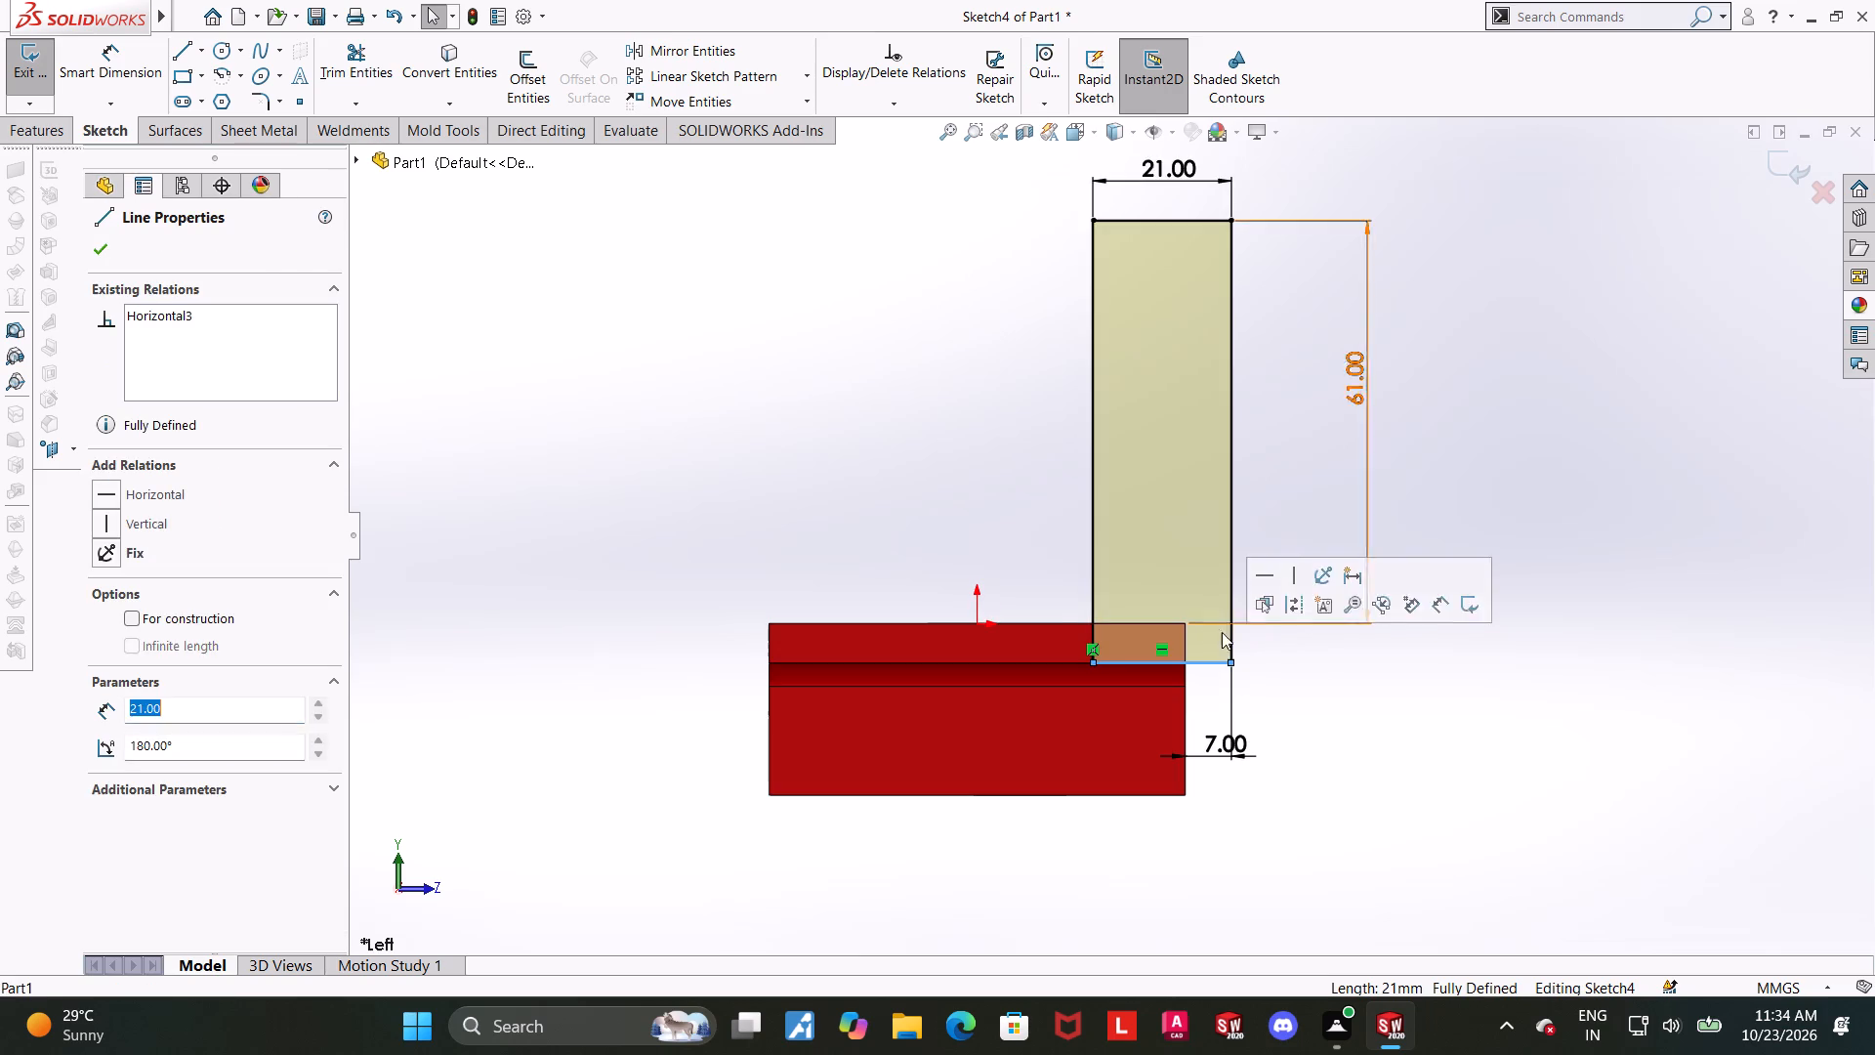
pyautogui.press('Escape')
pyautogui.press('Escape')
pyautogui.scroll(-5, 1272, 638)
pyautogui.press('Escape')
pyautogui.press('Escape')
# Trim away the rectangle's bottom line and both vertical side lines, keeping its top line.
pyautogui.moveTo(337, 75); pyautogui.dragTo(349, 78)
pyautogui.moveTo(907, 729); pyautogui.dragTo(910, 573)
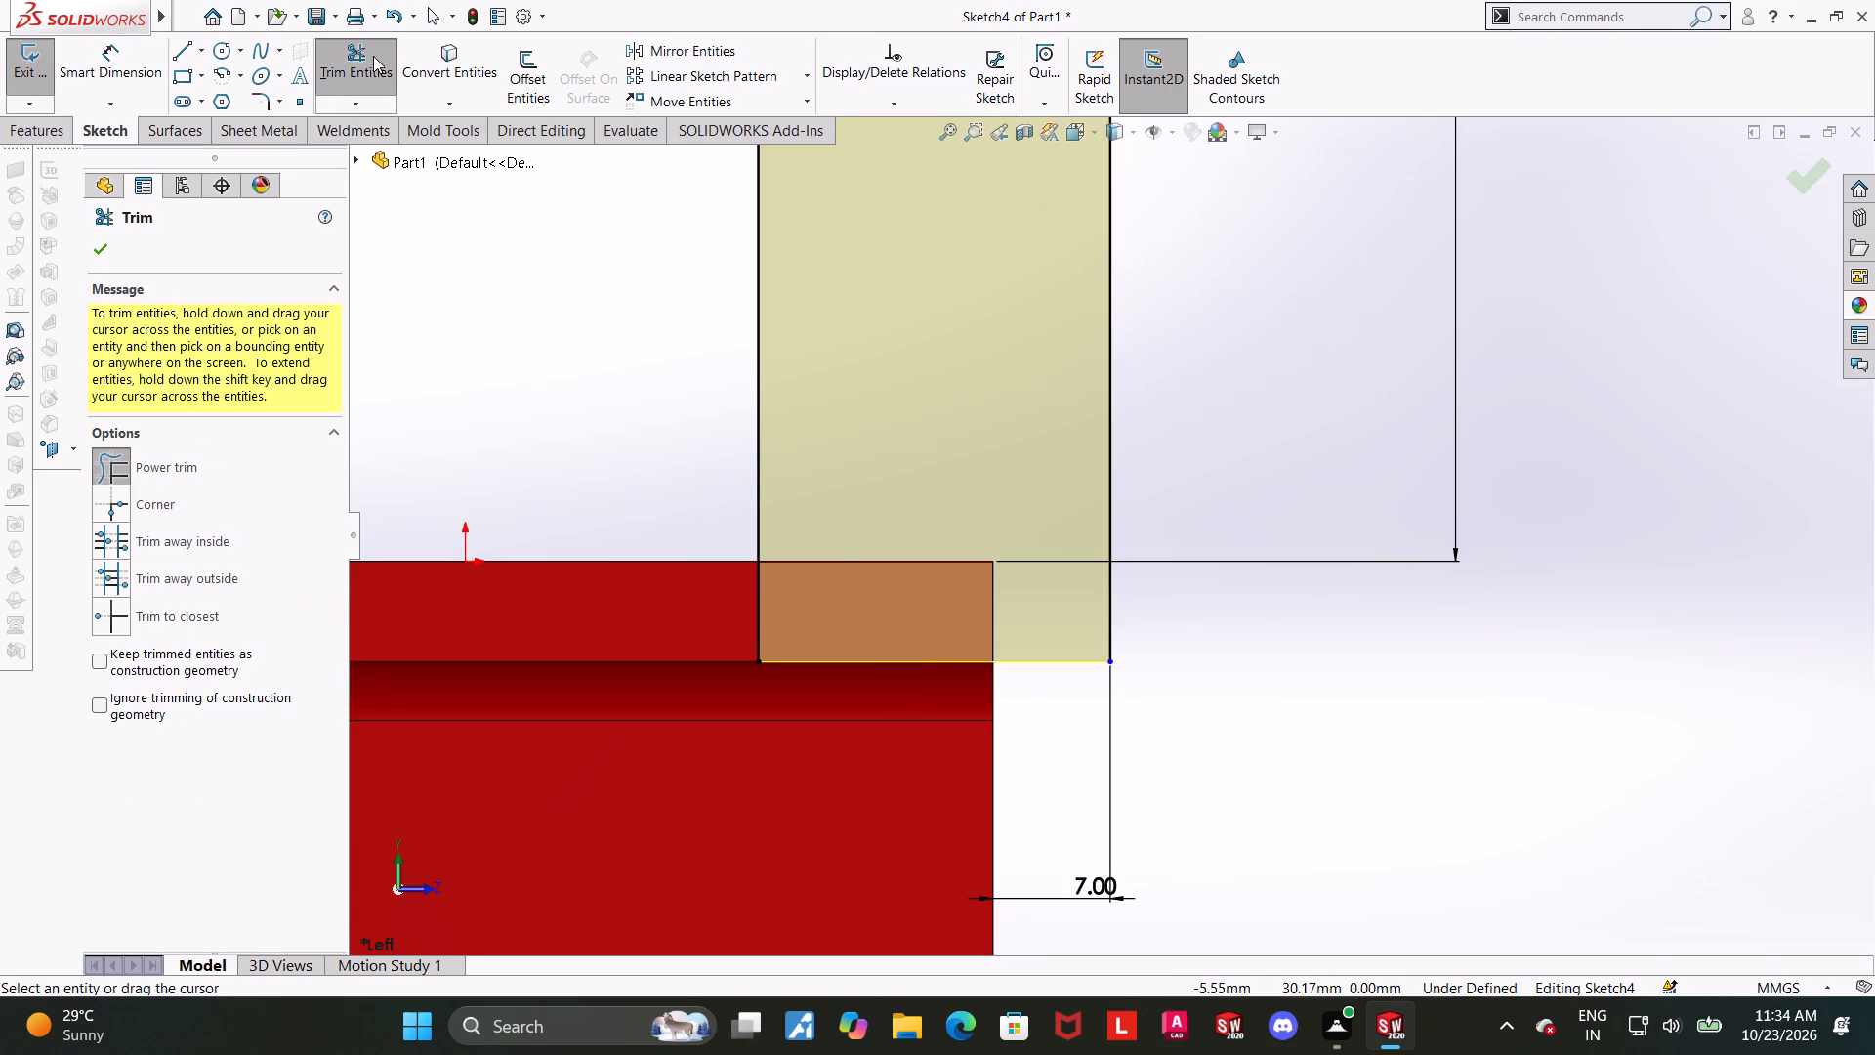
pyautogui.moveTo(786, 608); pyautogui.dragTo(714, 610)
pyautogui.moveTo(1170, 606); pyautogui.dragTo(1017, 609)
pyautogui.scroll(5, 1013, 608)
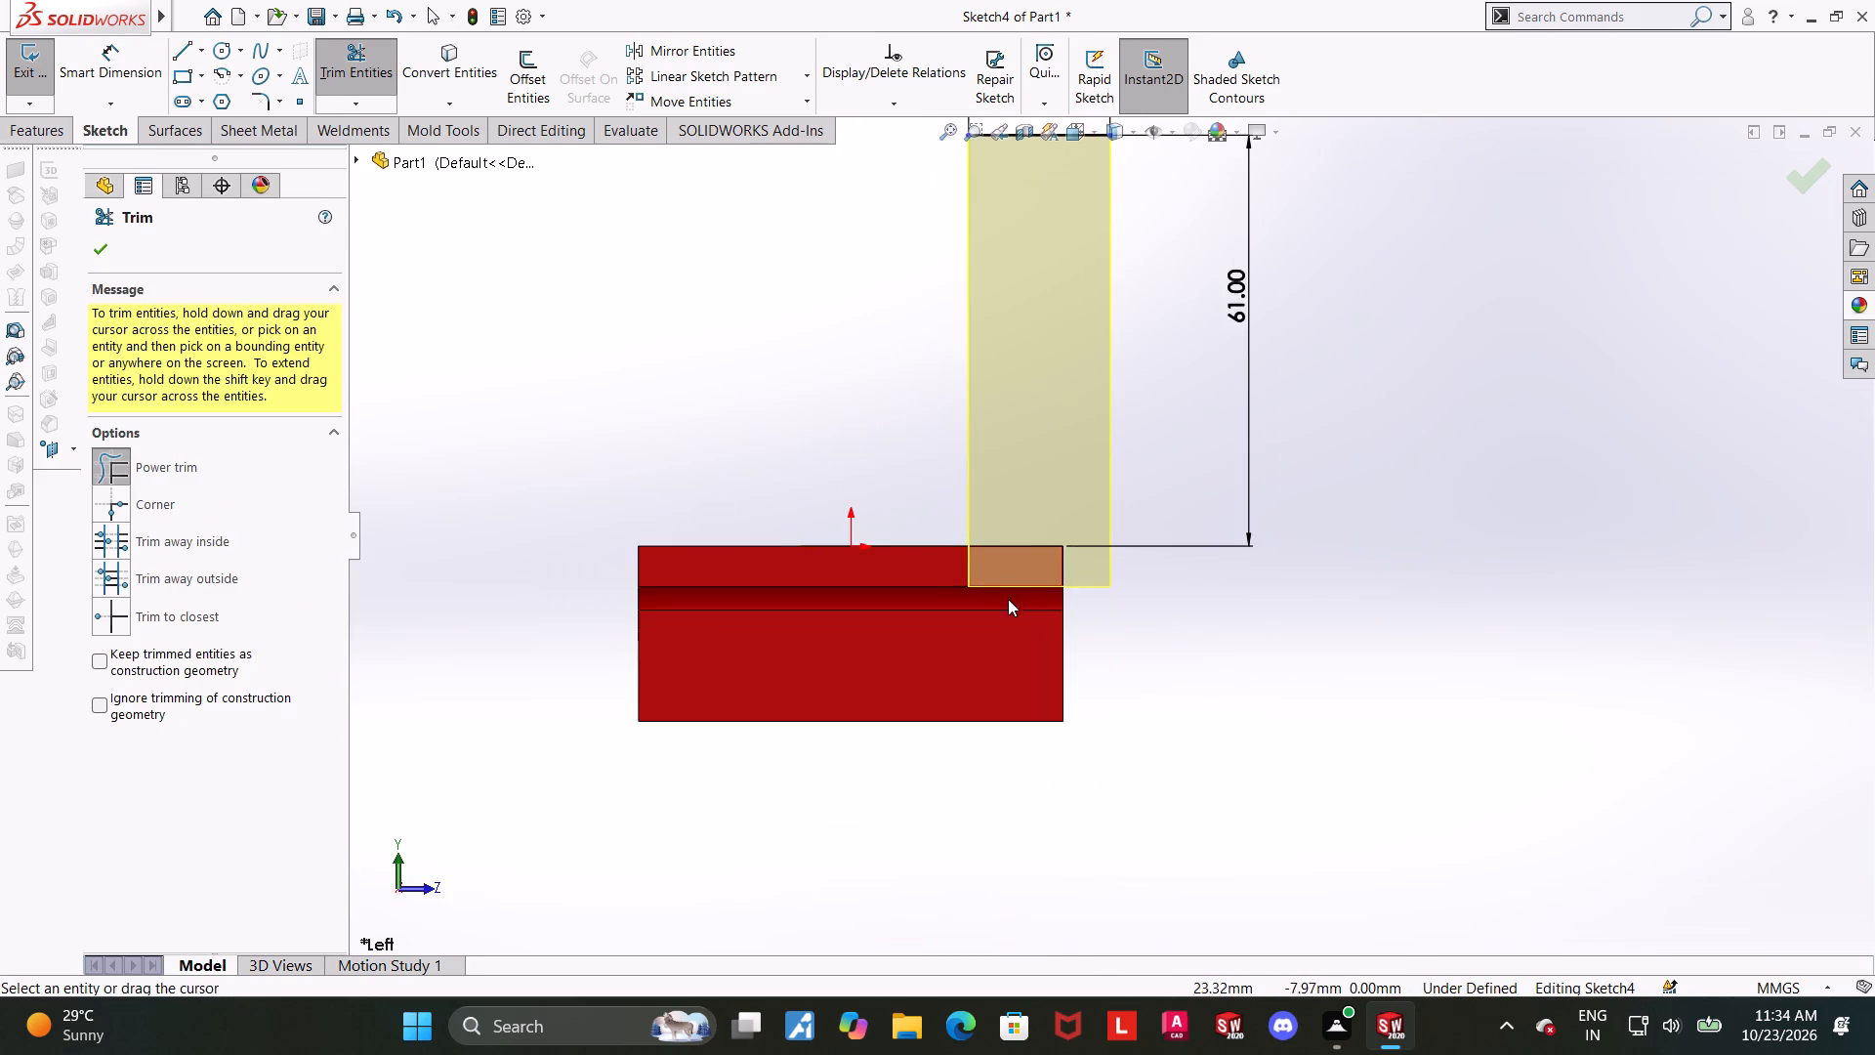
pyautogui.scroll(3, 1236, 480)
pyautogui.scroll(-2, 1285, 430)
pyautogui.press('Escape')
# Redraw the rectangle's two vertical sides down to the part's top edge and join them with a bottom line along that edge.
pyautogui.doubleClick(184, 42)
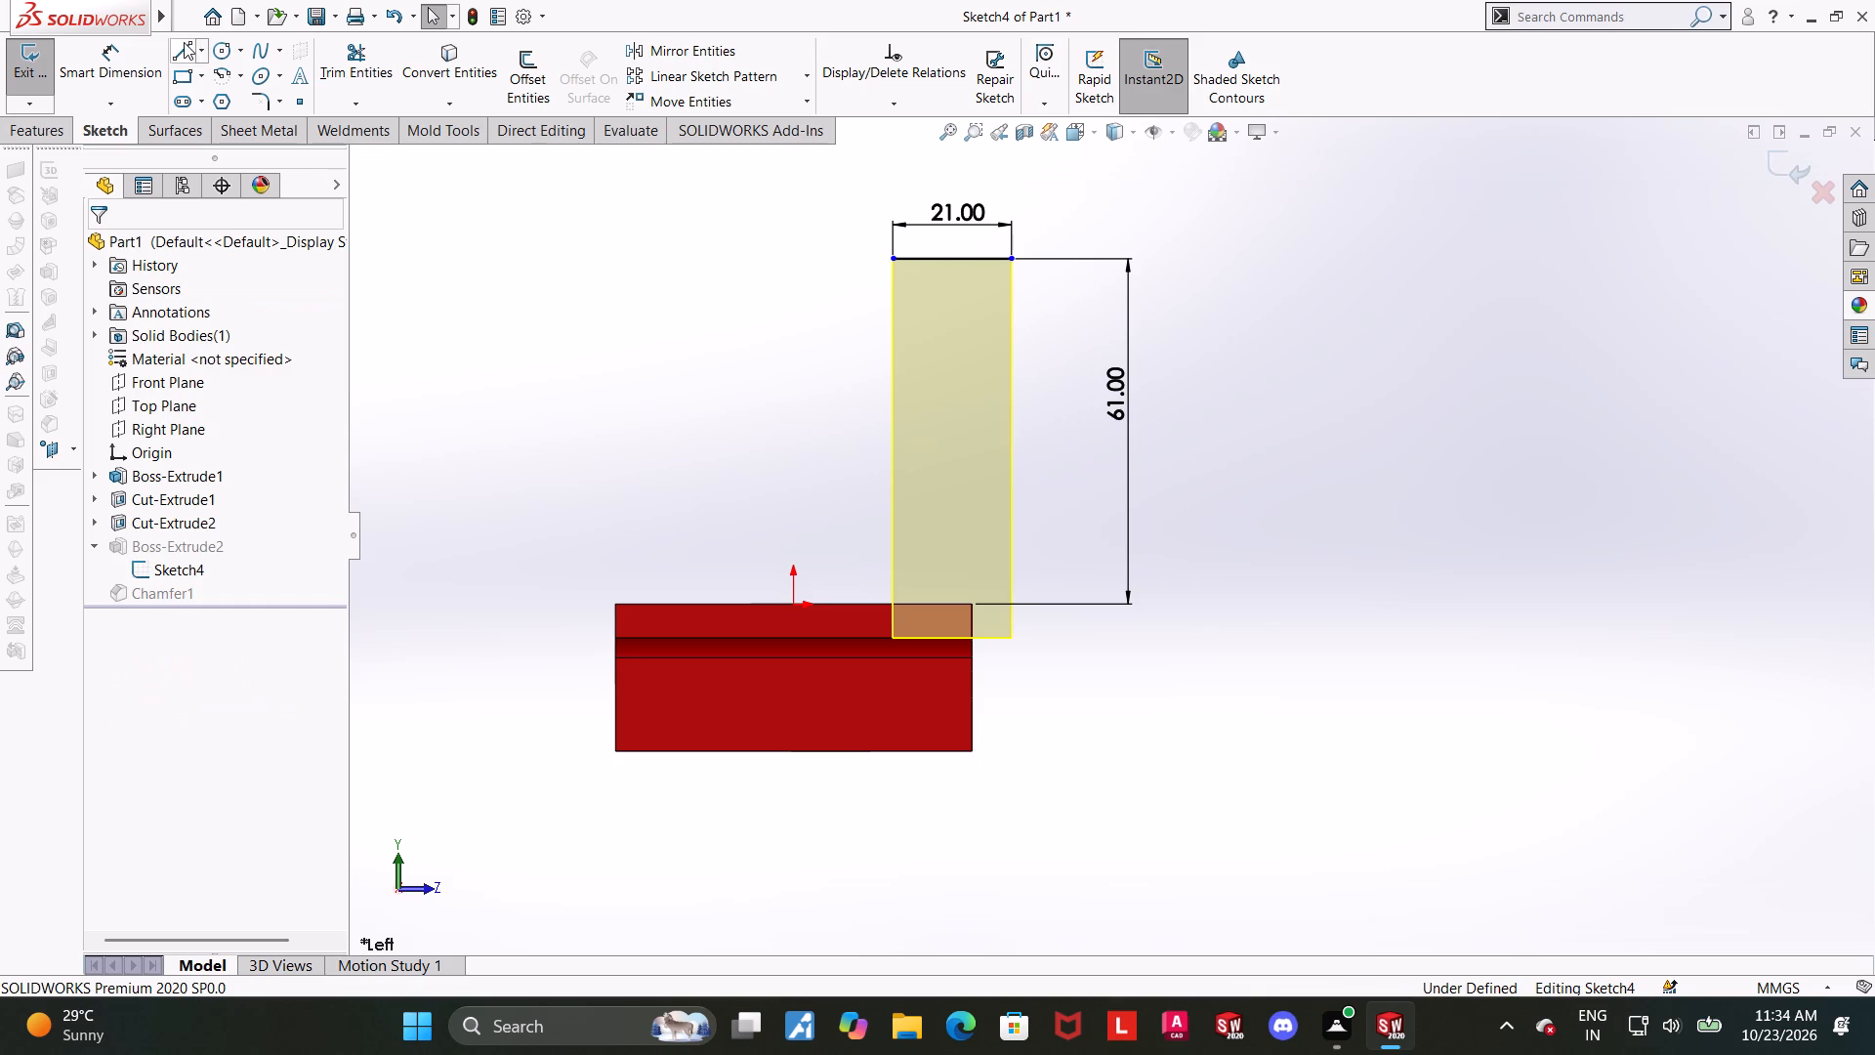
pyautogui.click(892, 260)
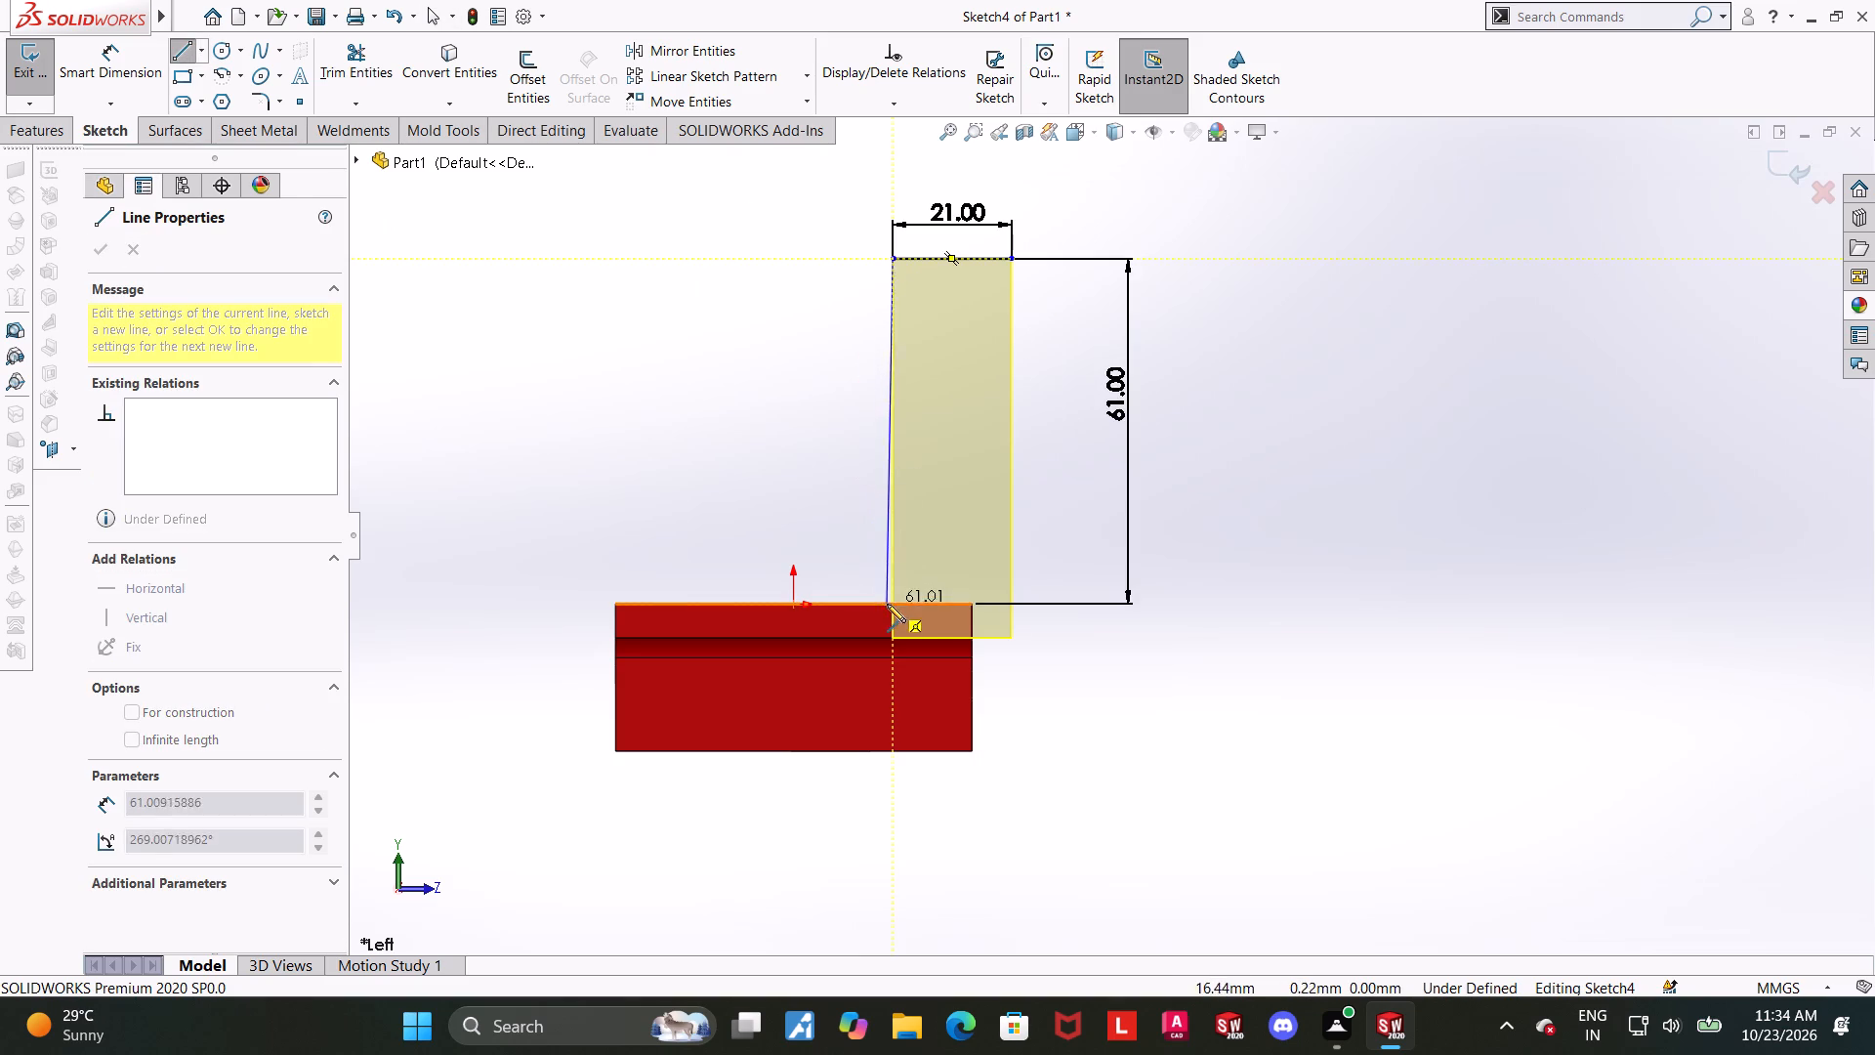
pyautogui.click(892, 607)
pyautogui.click(1009, 604)
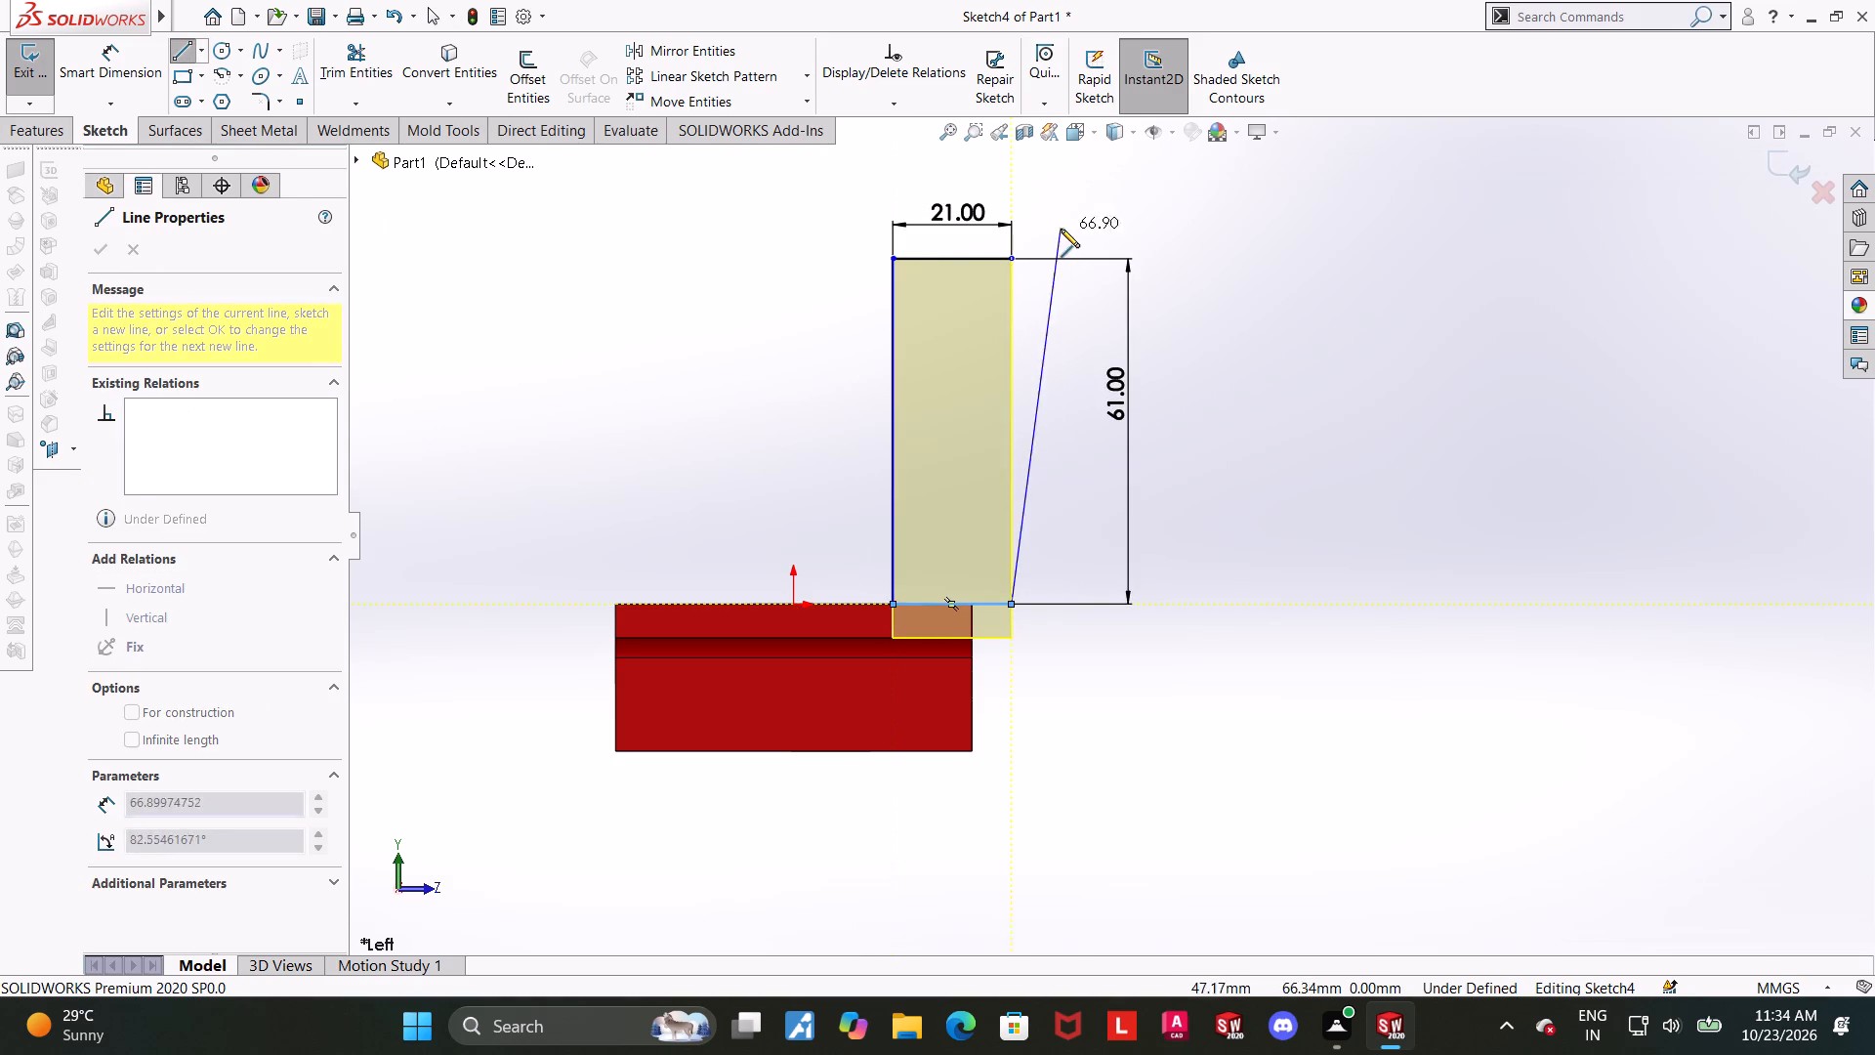
pyautogui.click(1011, 254)
pyautogui.press('Escape')
pyautogui.press('Escape')
pyautogui.press('Escape')
pyautogui.press('Escape')
# Dimension the rectangle's outer vertical side 7 mm beyond the part's side edge.
pyautogui.scroll(-2, 1109, 527)
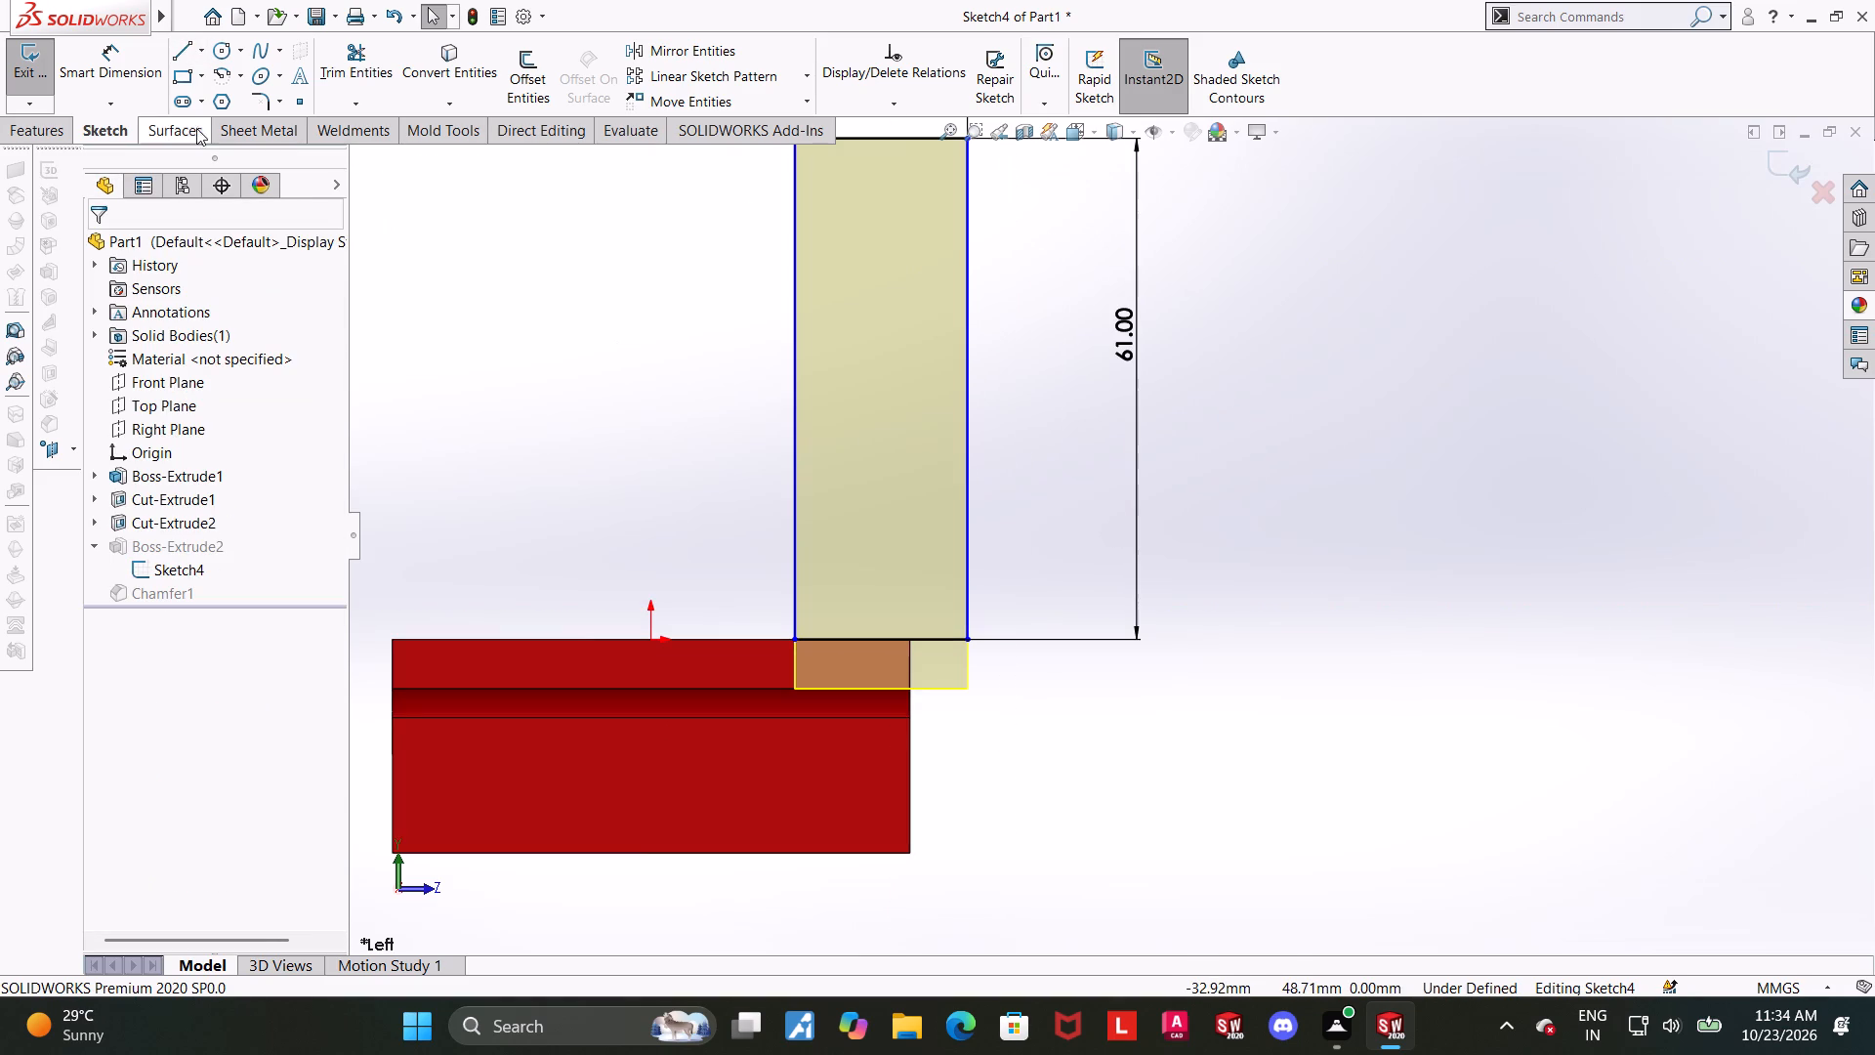
pyautogui.click(86, 43)
pyautogui.click(909, 682)
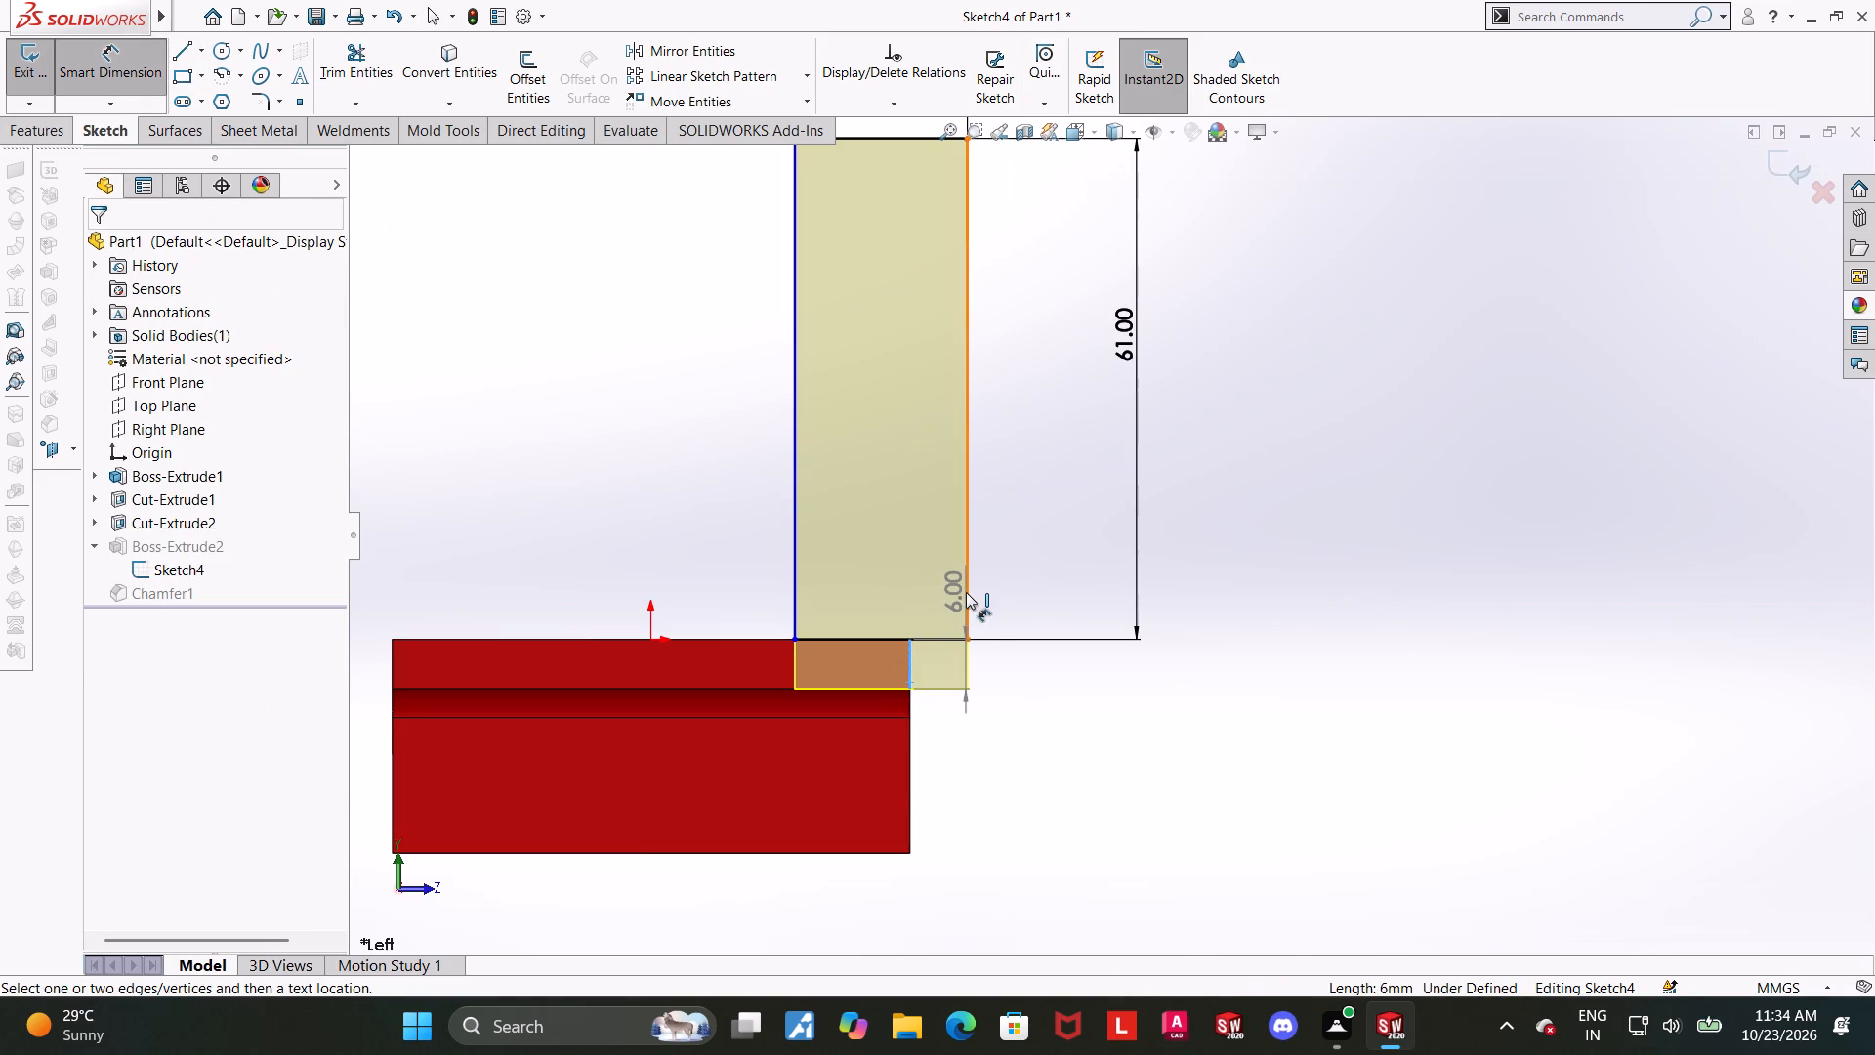
pyautogui.click(966, 592)
pyautogui.click(942, 795)
pyautogui.click(863, 761)
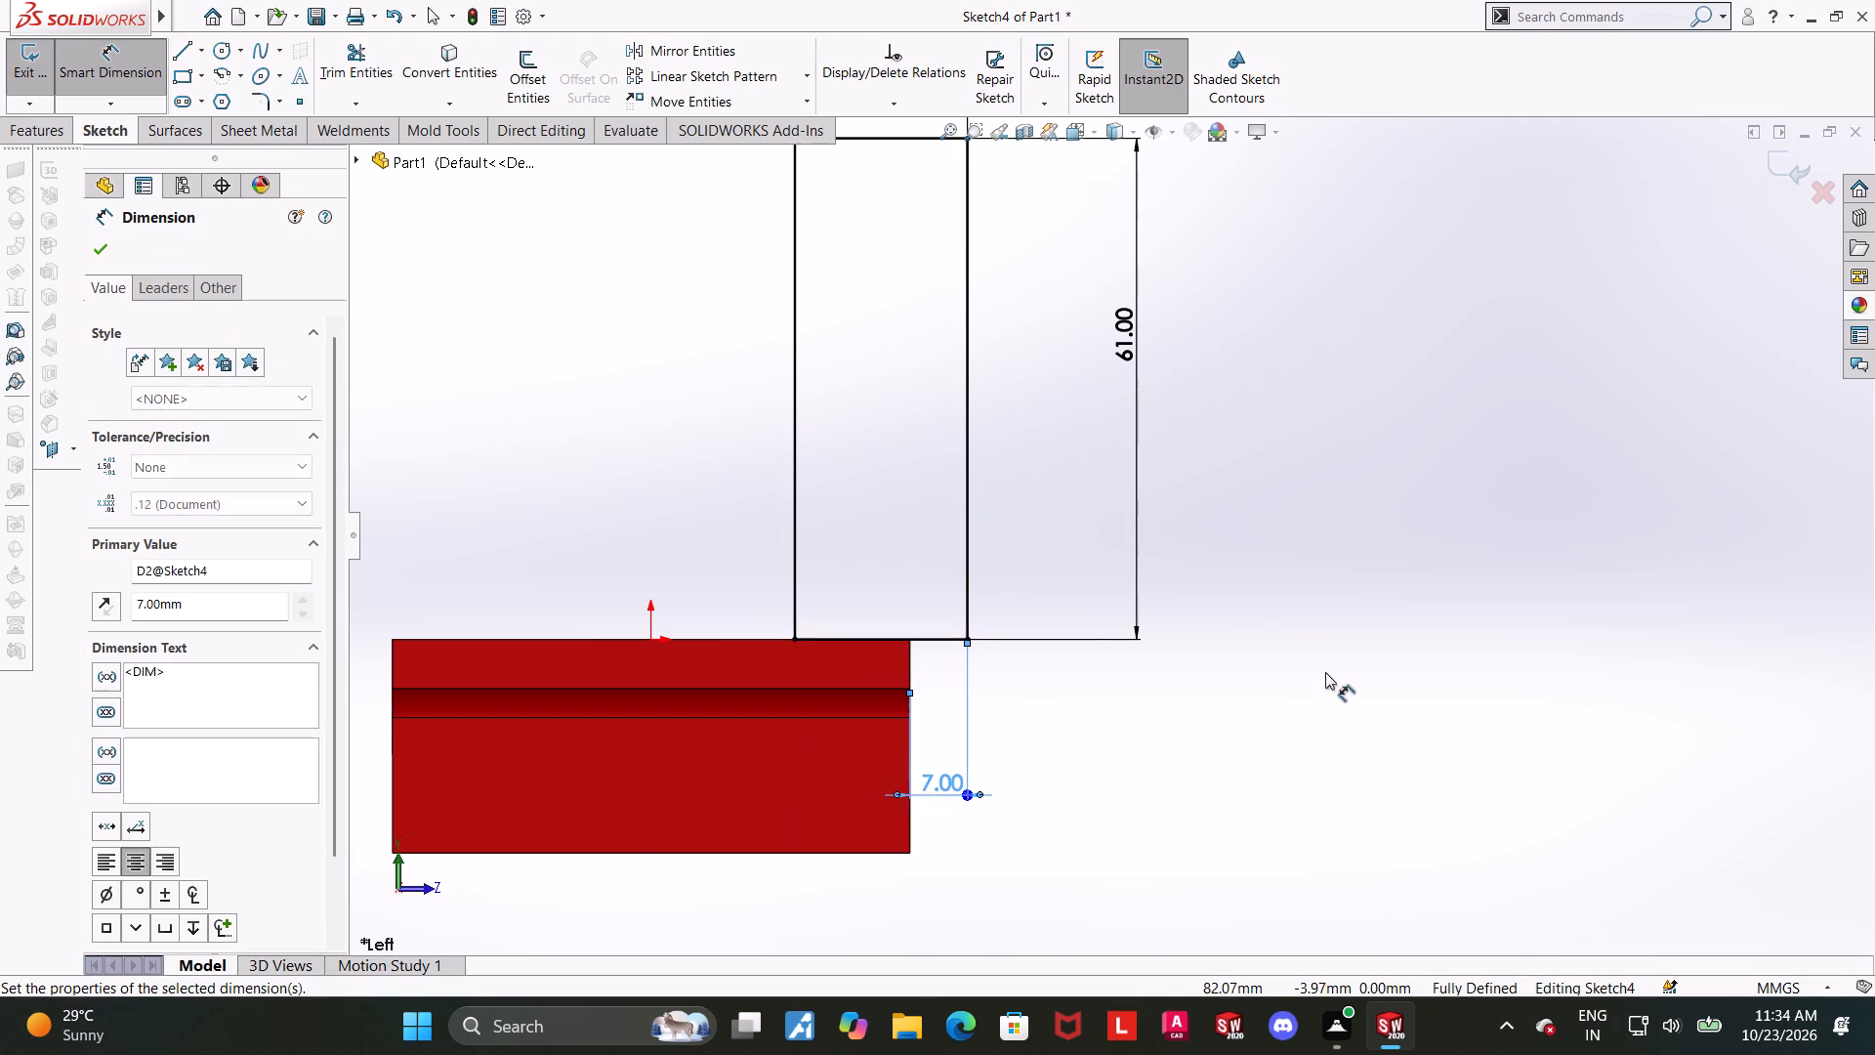
pyautogui.scroll(3, 1325, 672)
pyautogui.click(1245, 549)
pyautogui.scroll(1, 1265, 523)
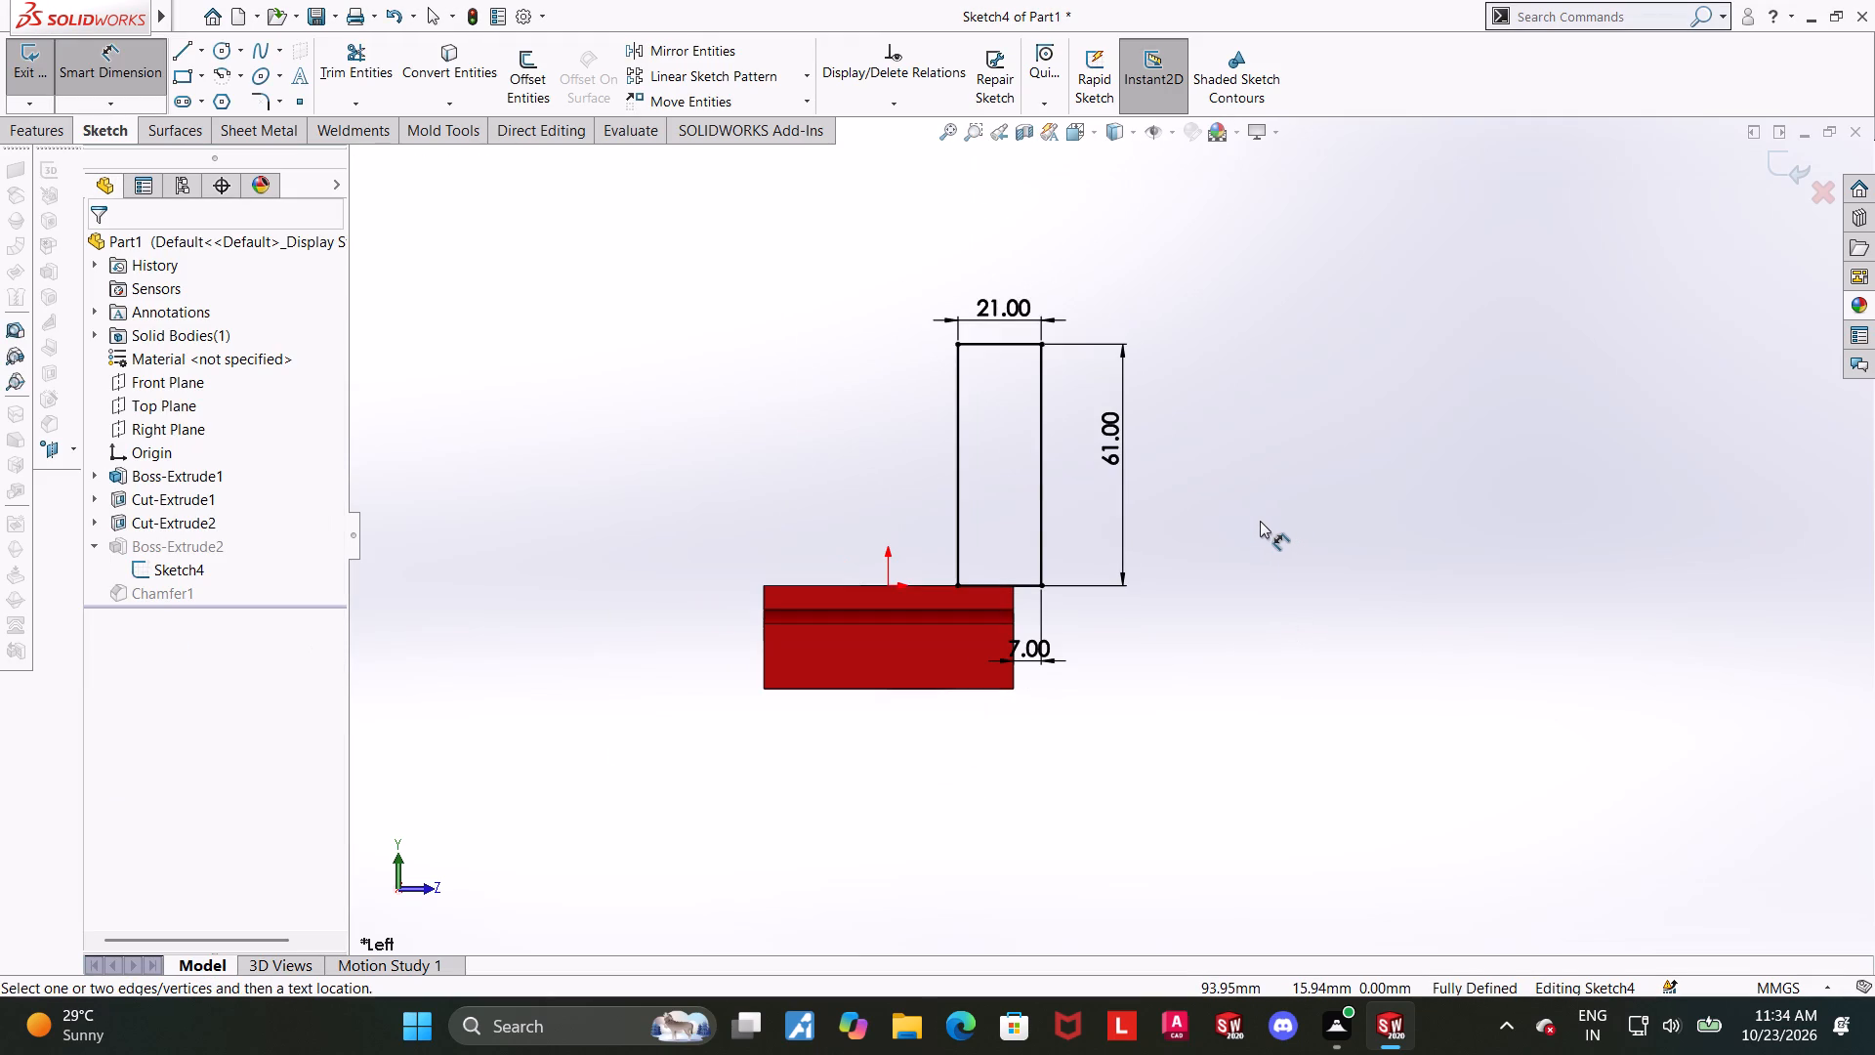
pyautogui.moveTo(1222, 519); pyautogui.dragTo(835, 571, button='middle')
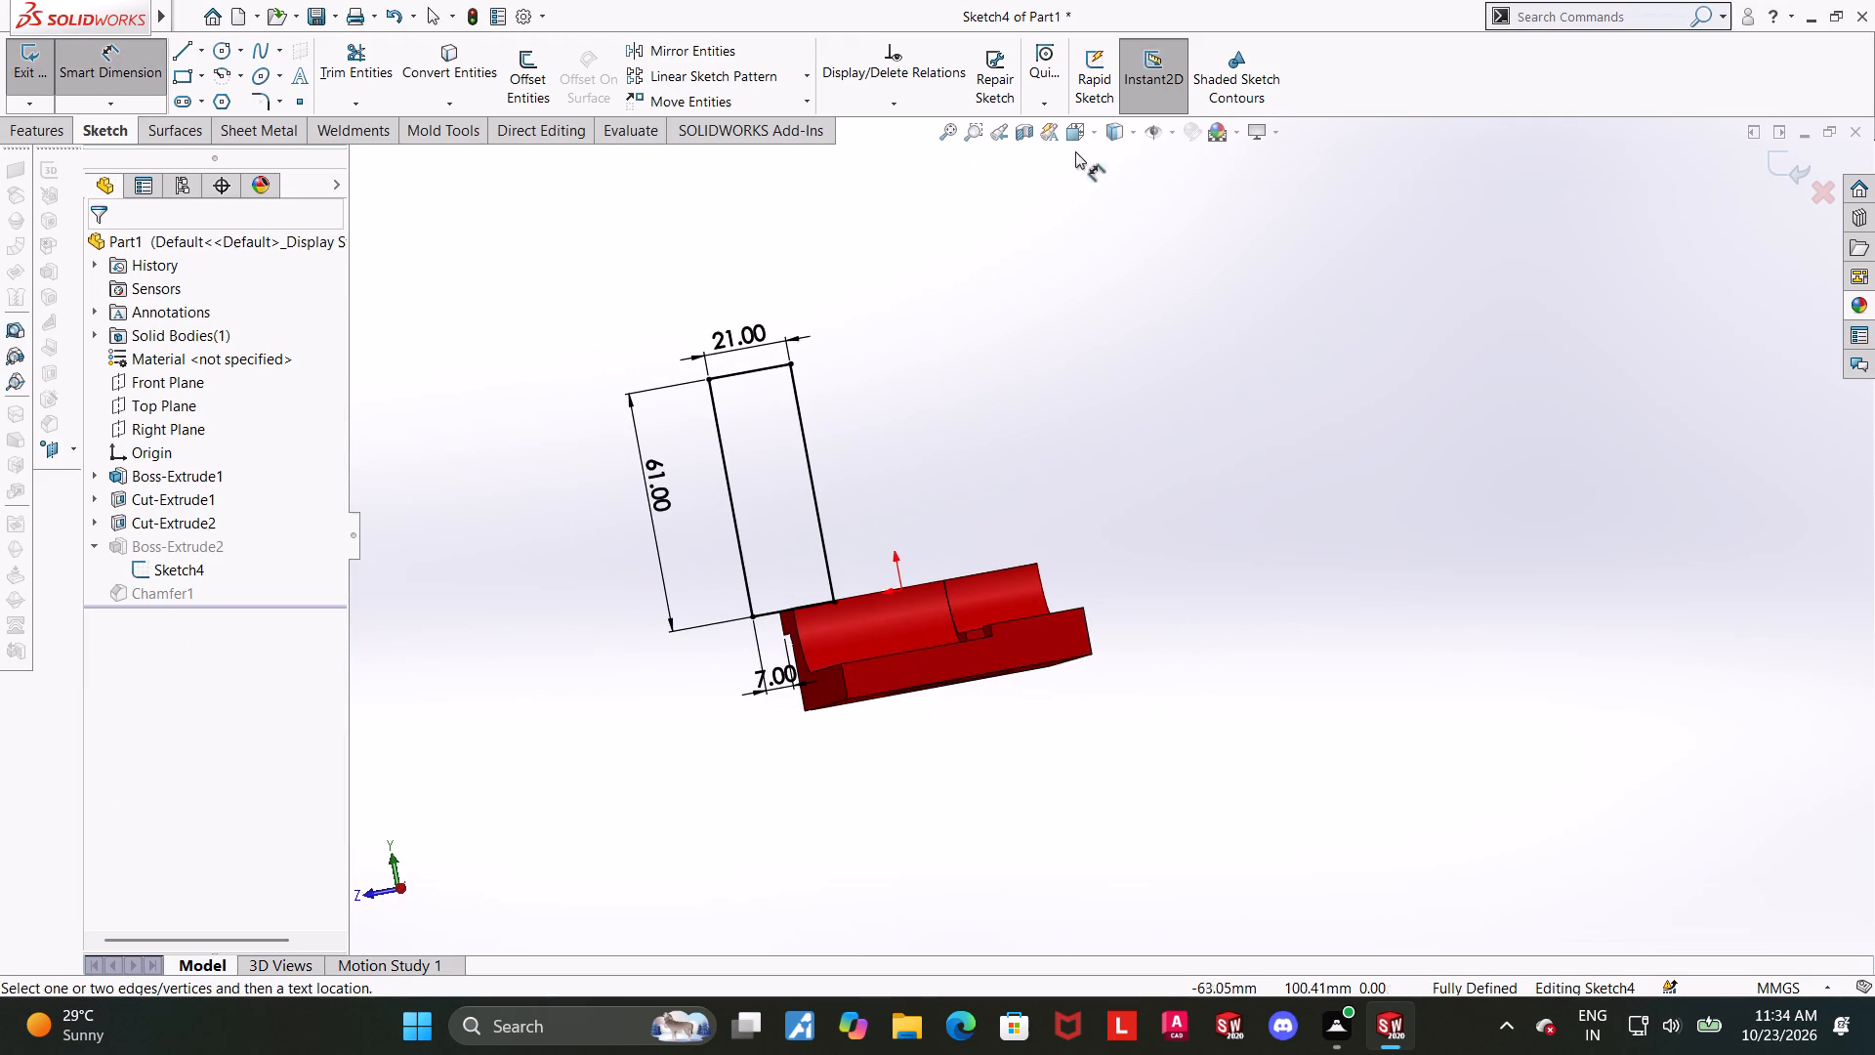
# Check the dimensioned rectangle in the Right view and finish editing the upright block's sketch.
pyautogui.click(1078, 136)
pyautogui.click(806, 708)
pyautogui.scroll(1, 1238, 716)
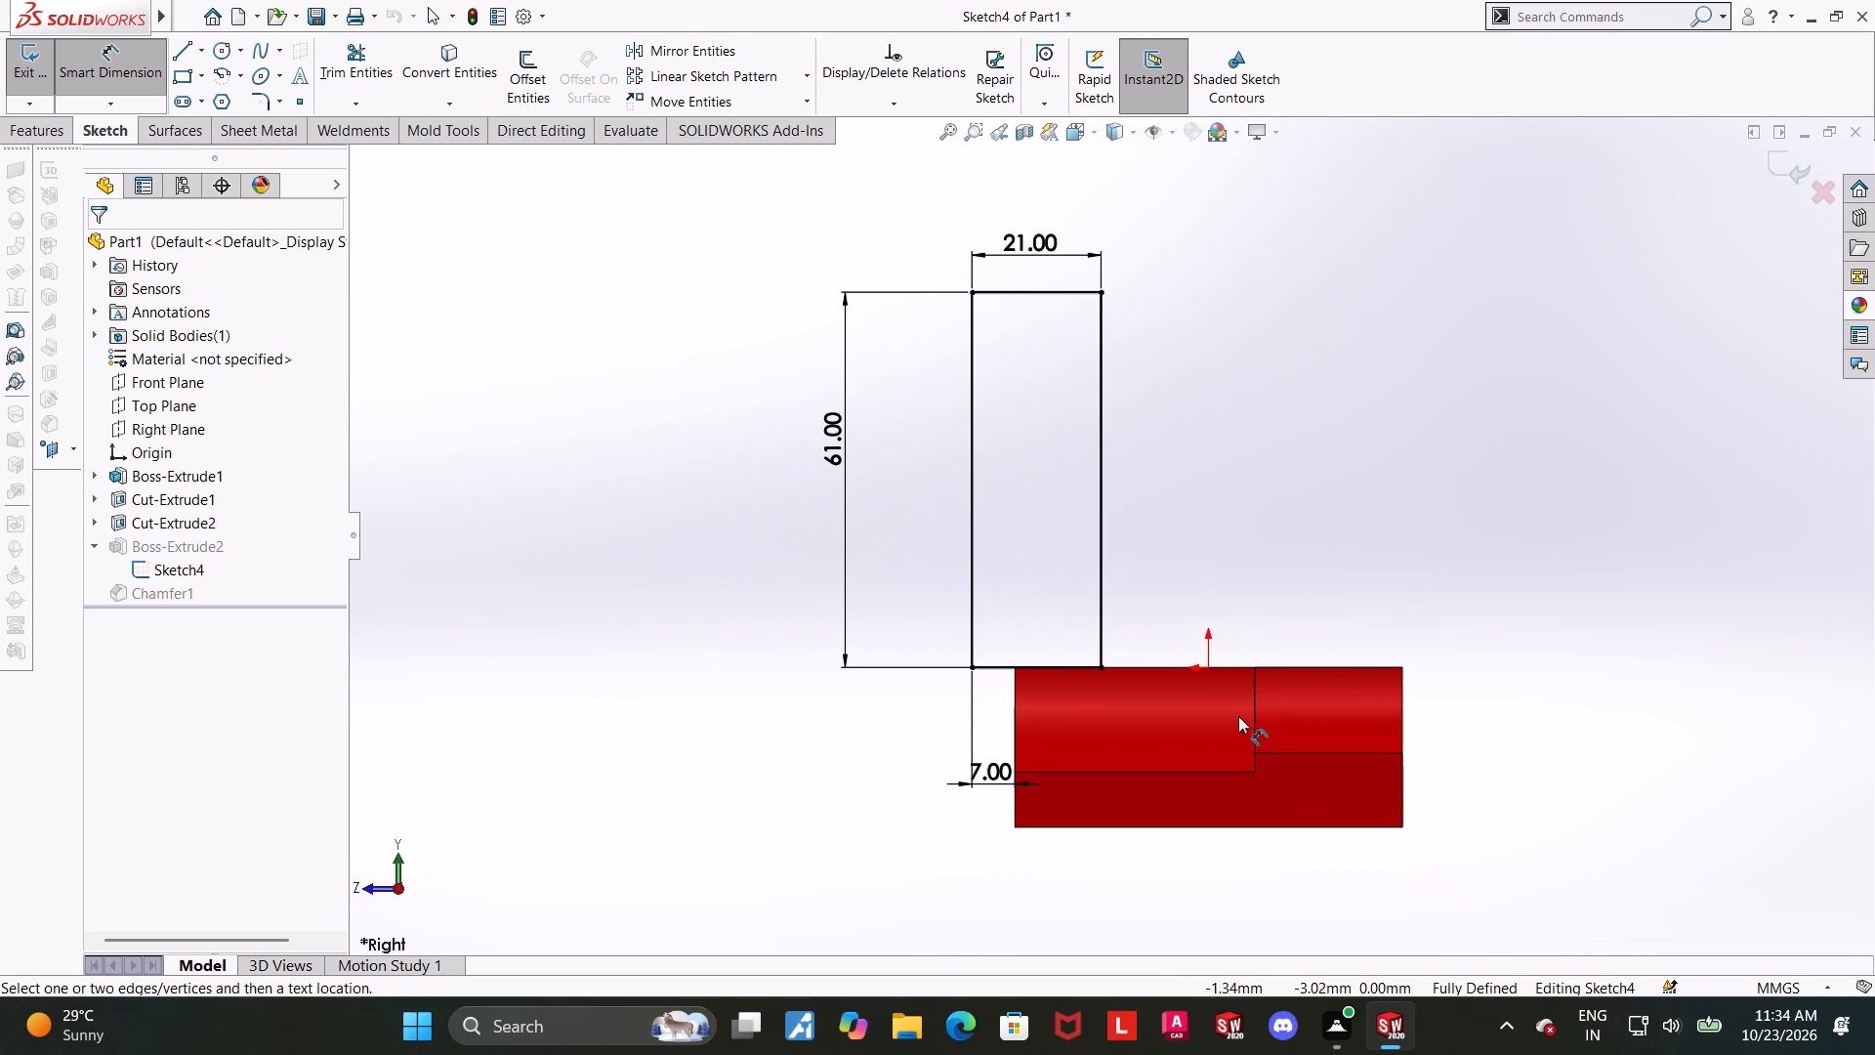
pyautogui.scroll(-1, 1457, 712)
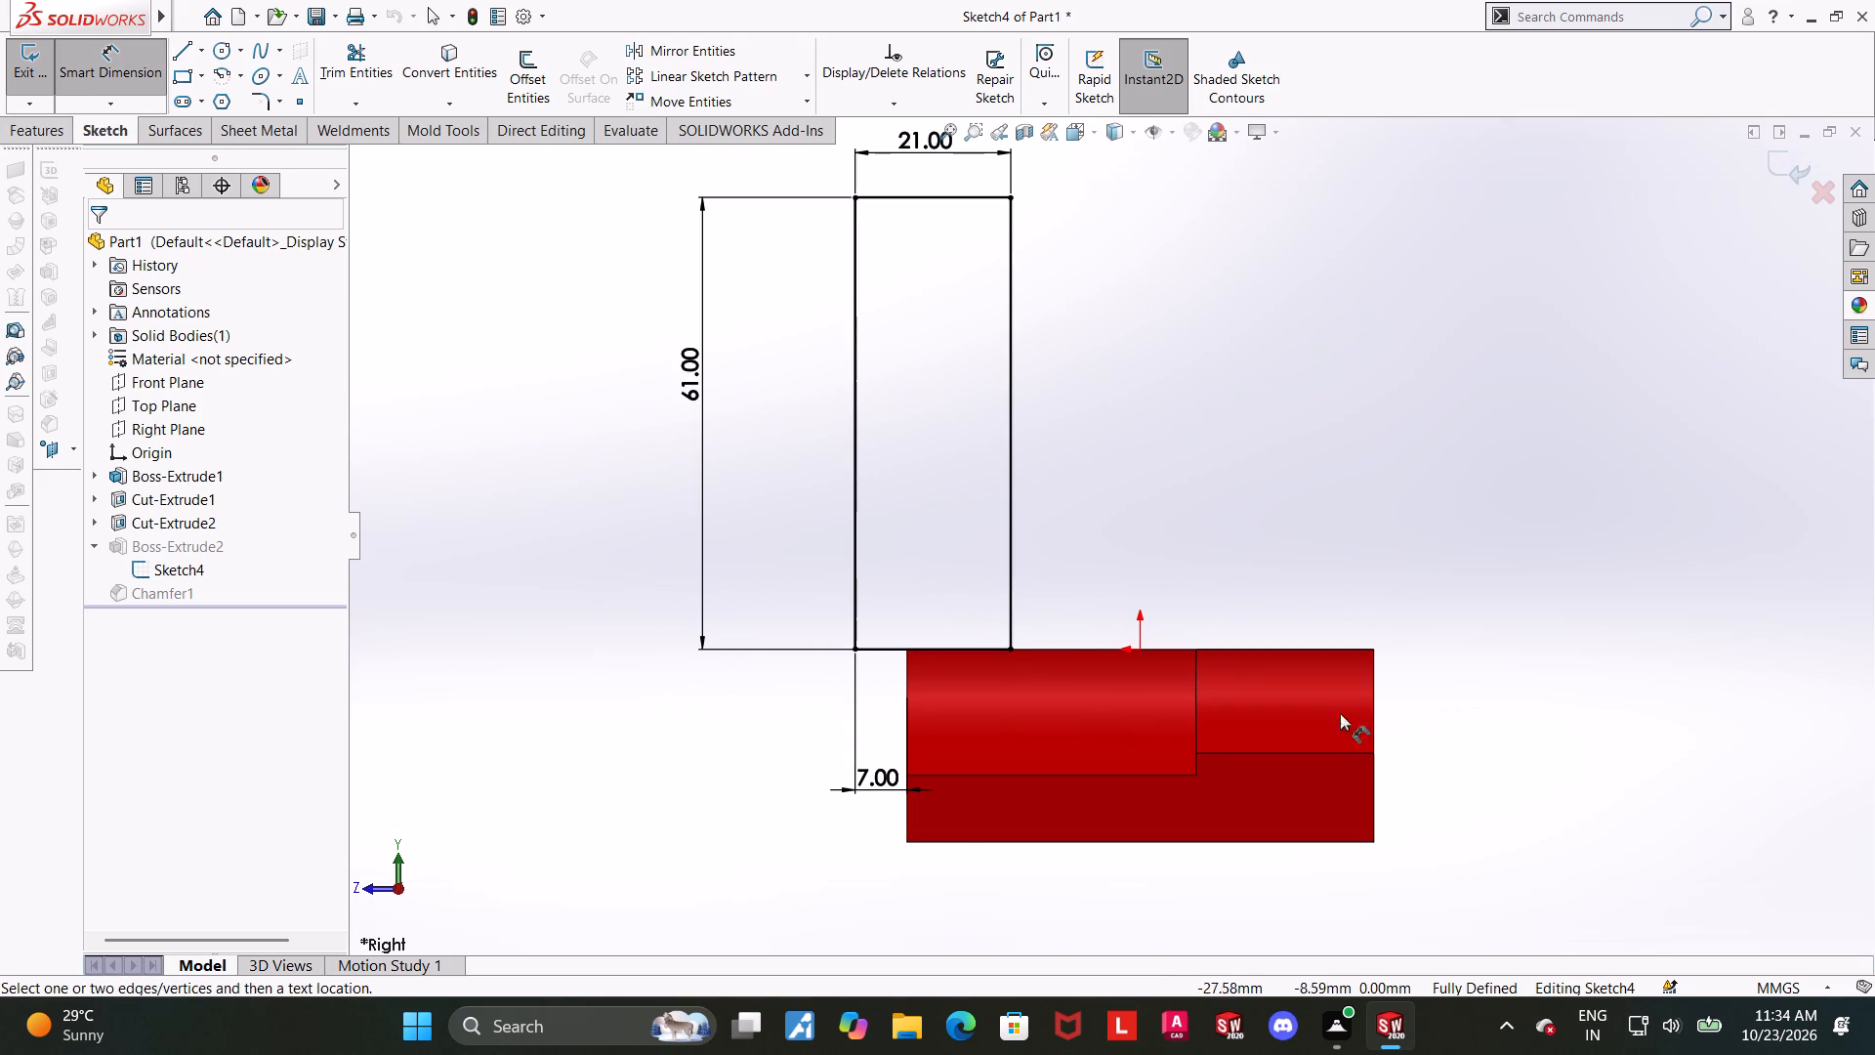
pyautogui.scroll(-1, 1077, 710)
pyautogui.scroll(1, 1066, 710)
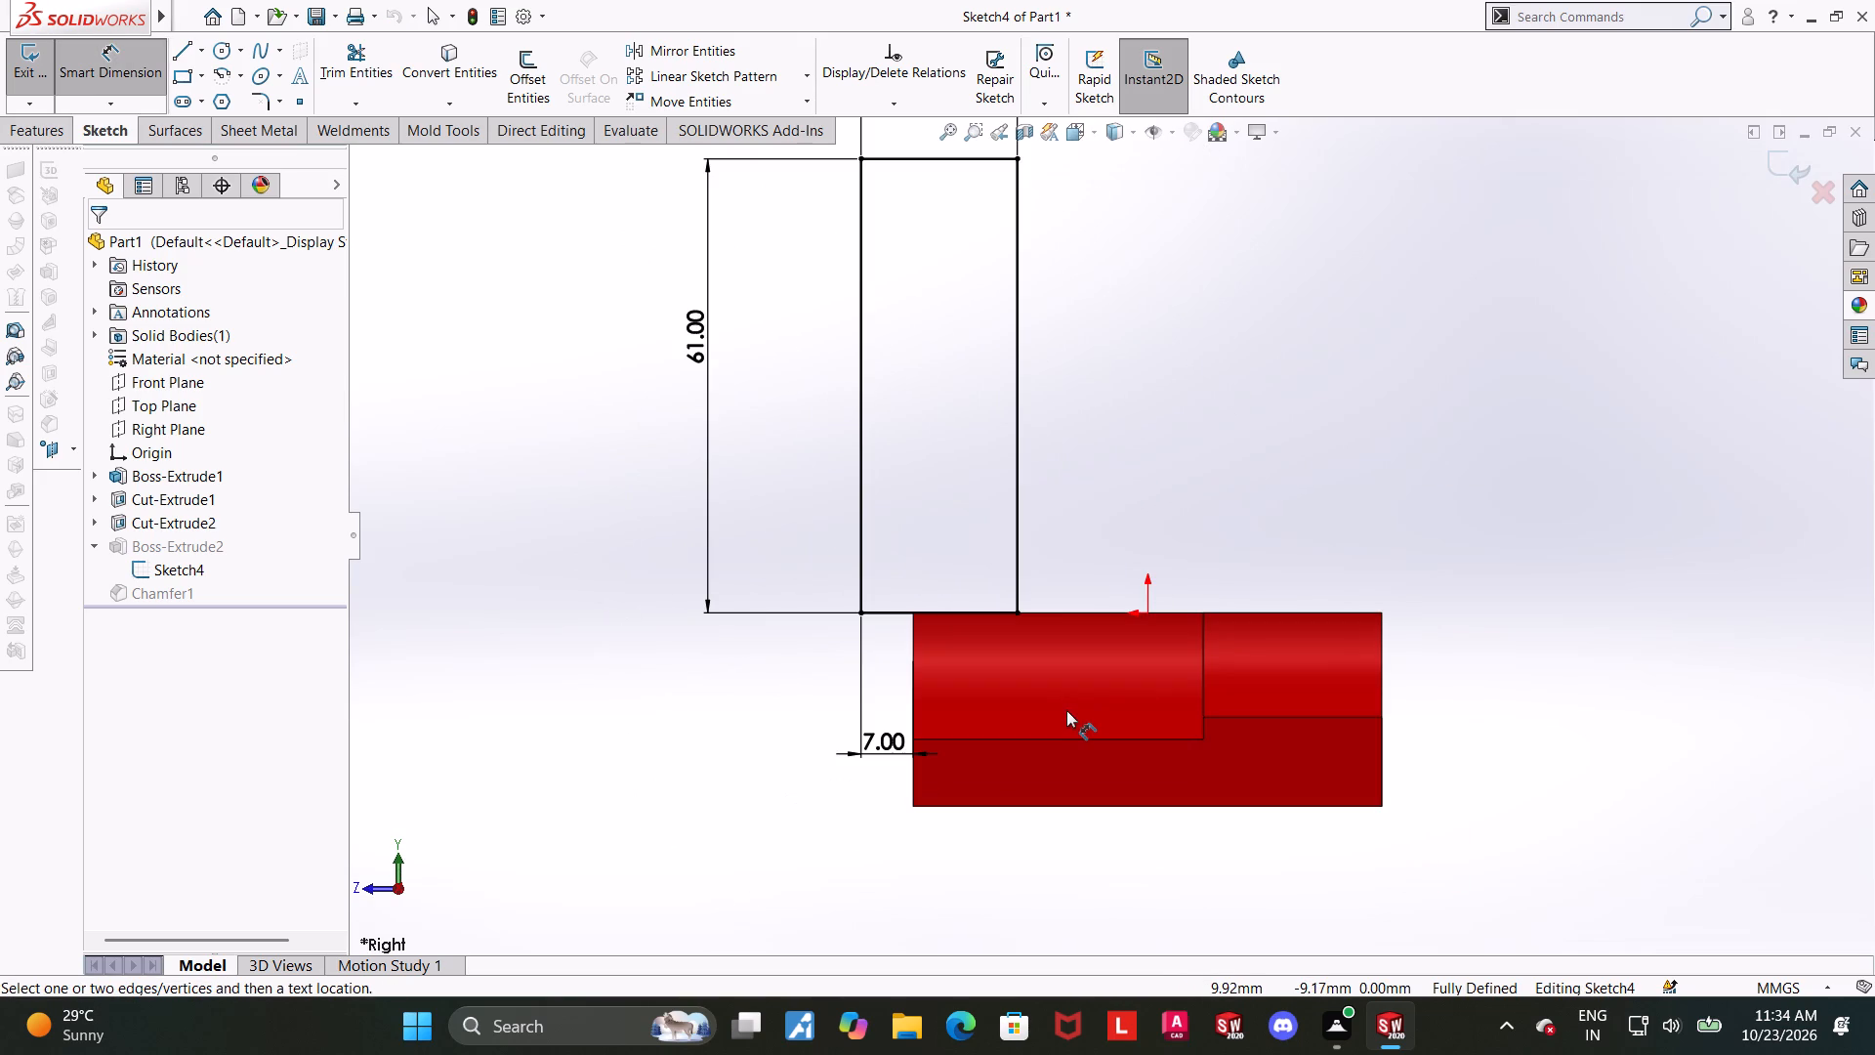
pyautogui.scroll(1, 1066, 710)
pyautogui.scroll(-1, 1097, 605)
pyautogui.scroll(1, 1088, 640)
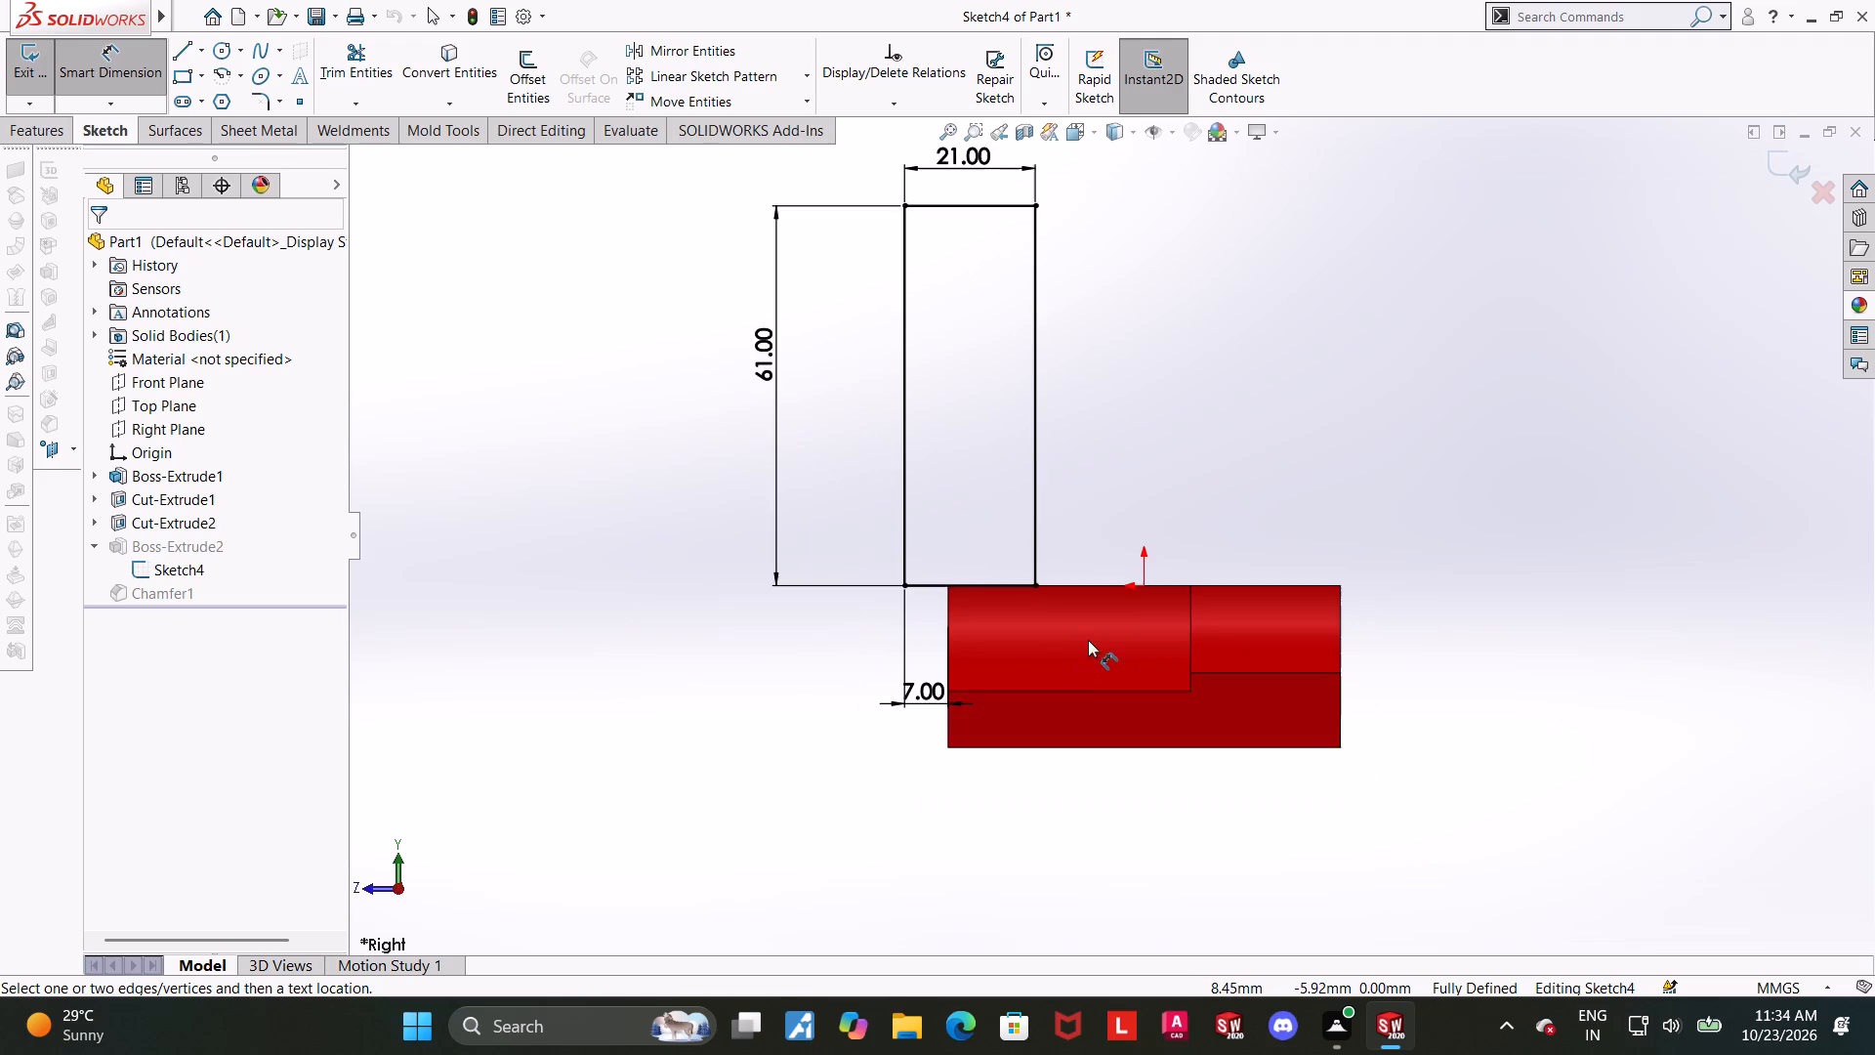
pyautogui.scroll(1, 1088, 640)
pyautogui.scroll(-1, 1211, 401)
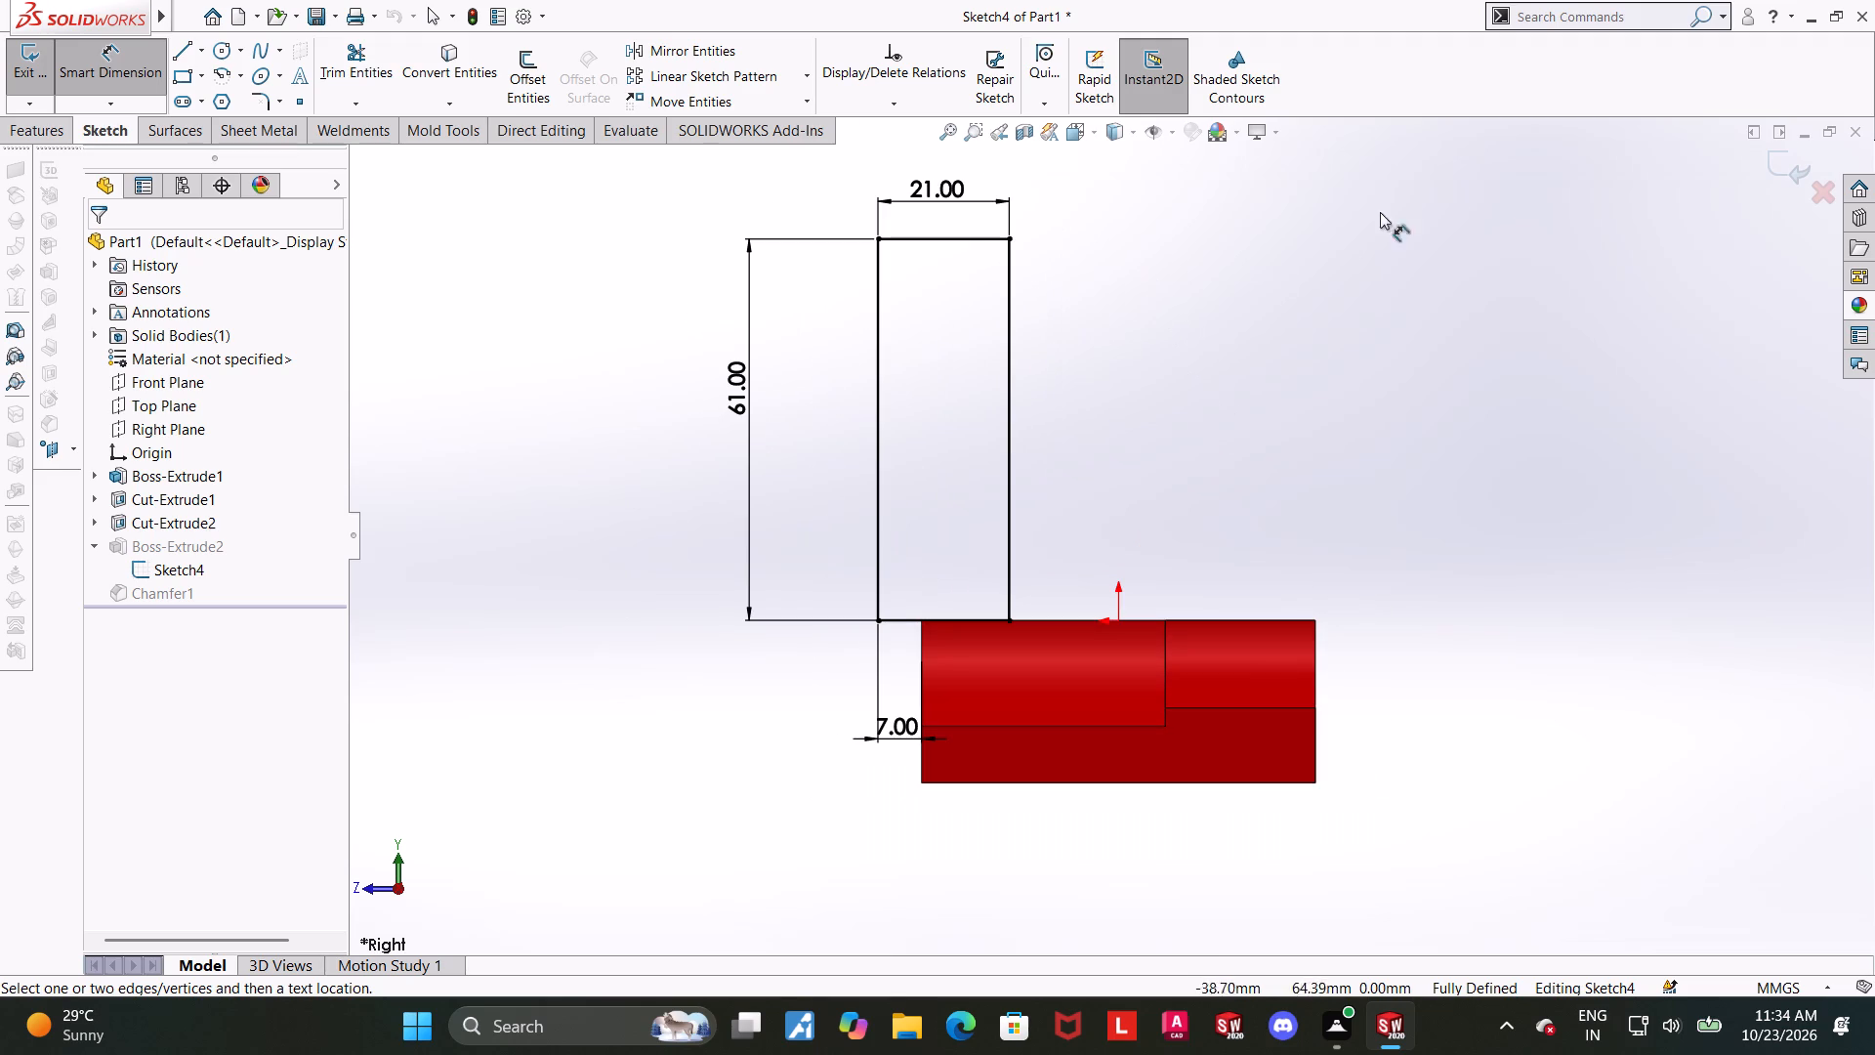
pyautogui.click(1776, 150)
# Inspect where the upright block meets the base, and reopen its sketch to check the profile's position on the top edge.
pyautogui.moveTo(1065, 559); pyautogui.dragTo(1215, 545, button='middle')
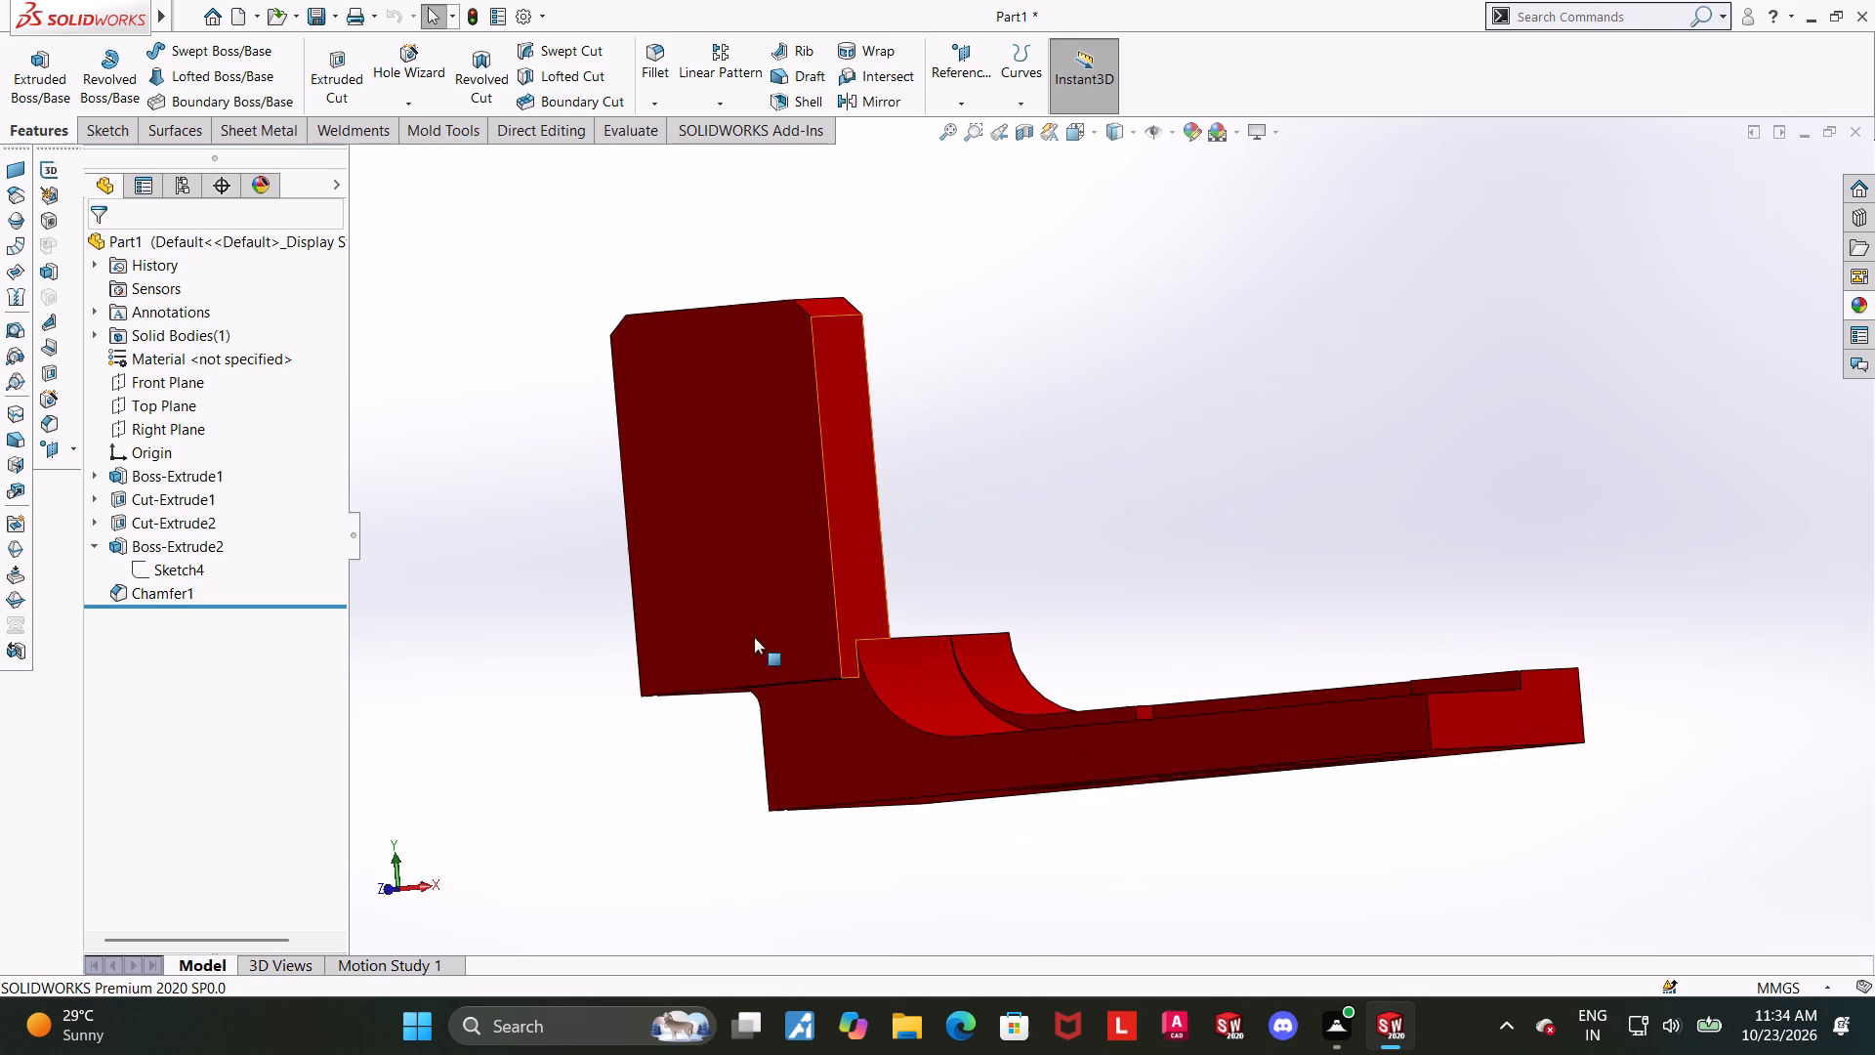
pyautogui.scroll(-2, 754, 646)
pyautogui.moveTo(891, 670); pyautogui.dragTo(909, 621, button='middle')
pyautogui.moveTo(1023, 503); pyautogui.dragTo(1003, 522, button='middle')
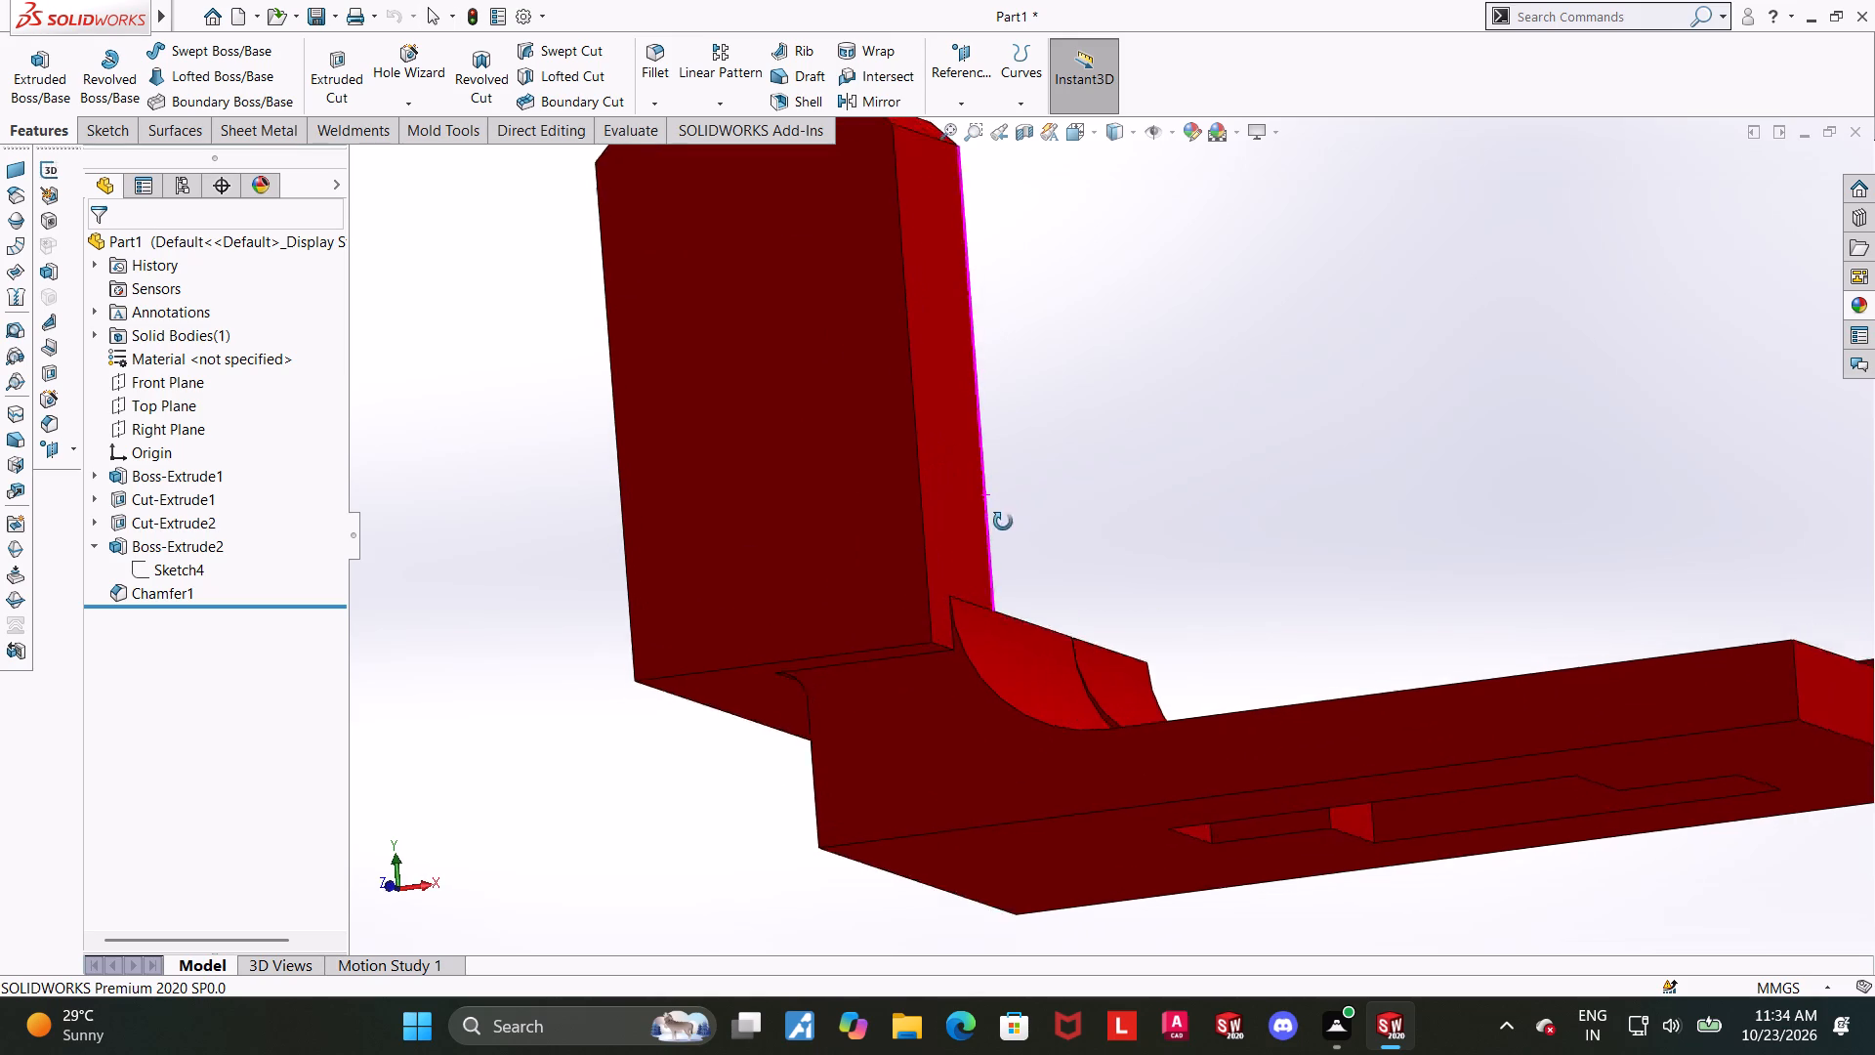
pyautogui.moveTo(1003, 522); pyautogui.dragTo(931, 608, button='middle')
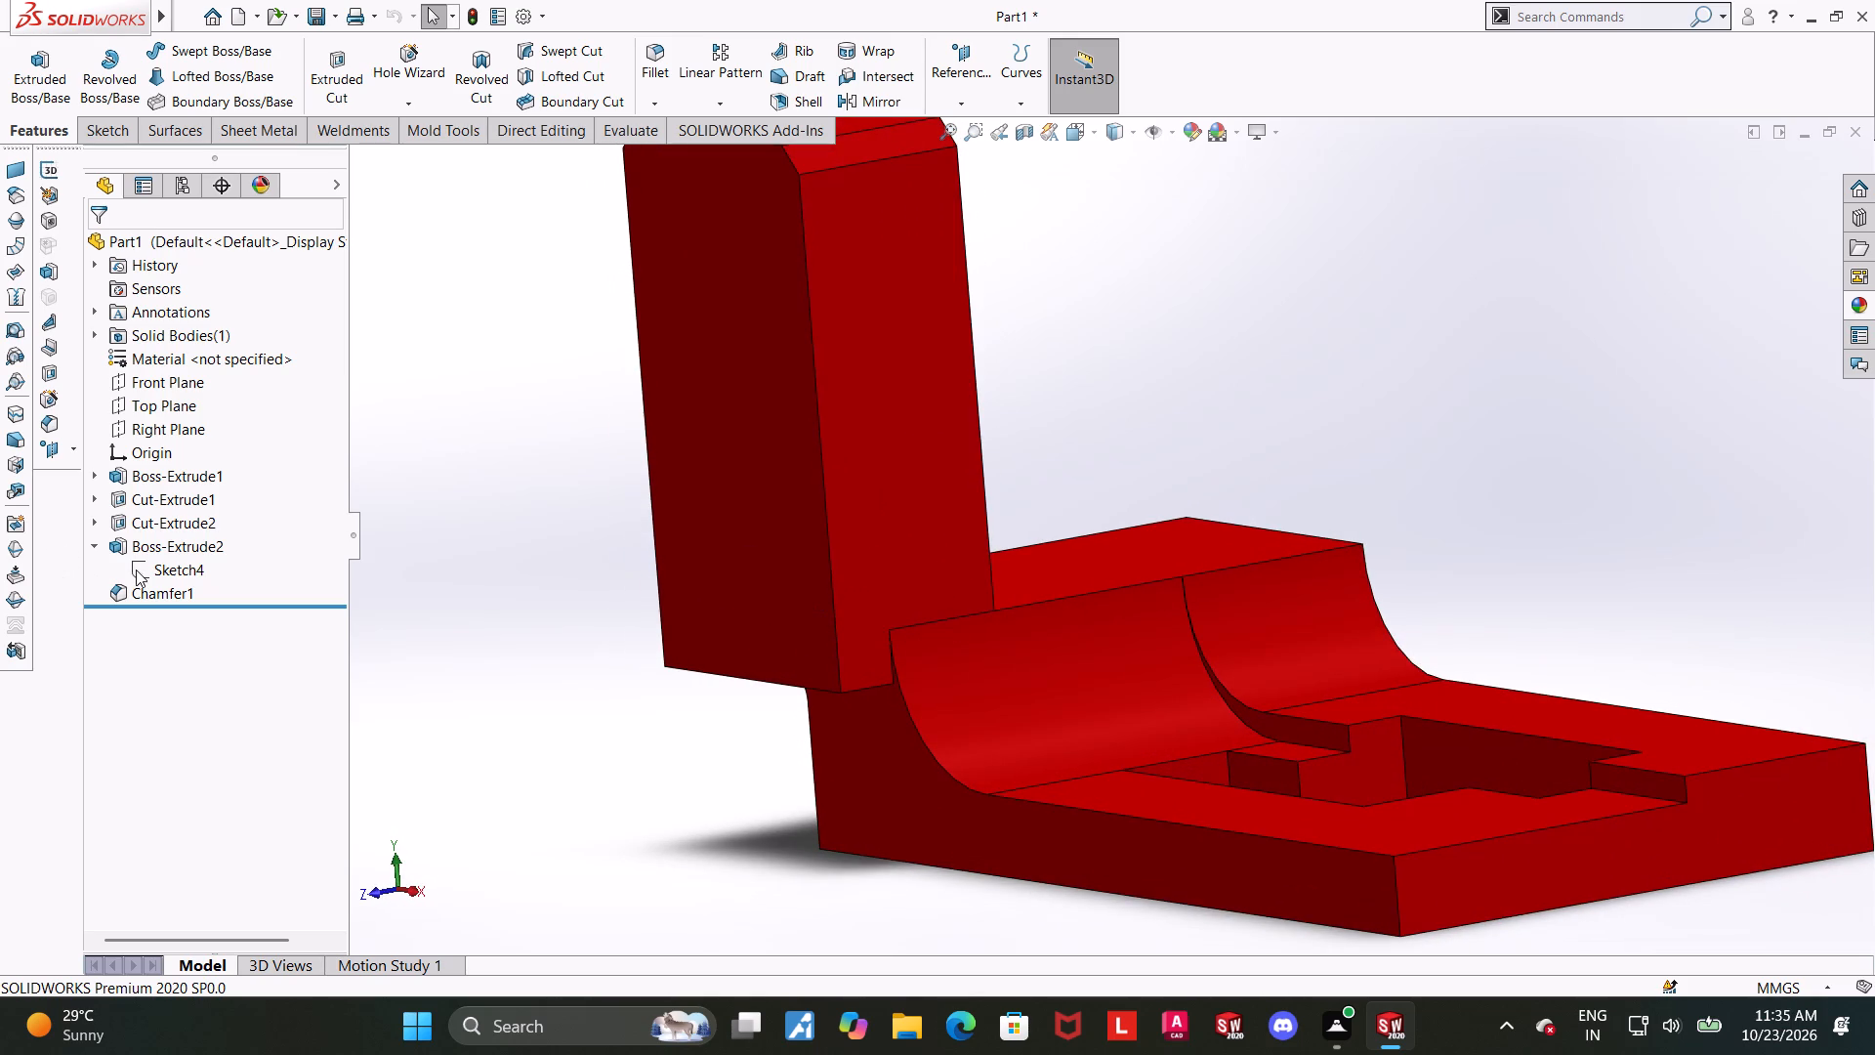
pyautogui.click(136, 570)
pyautogui.click(165, 508)
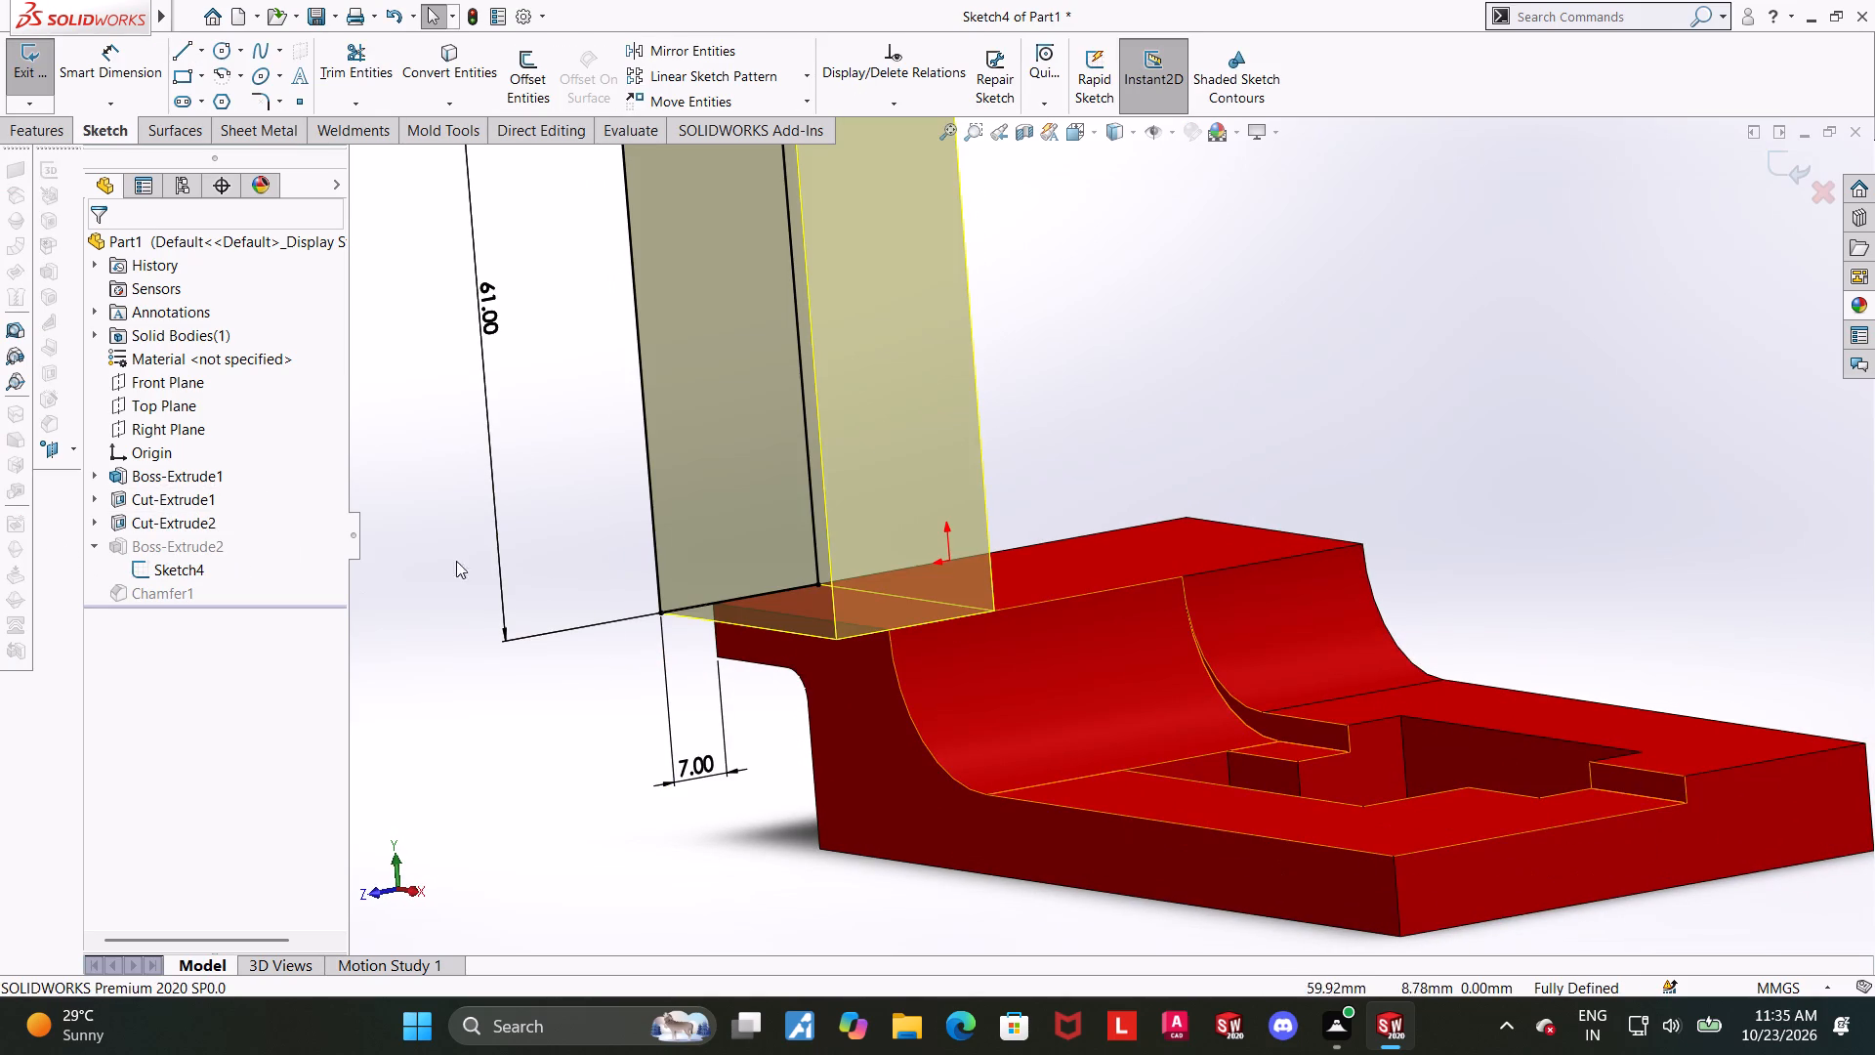
pyautogui.click(1790, 148)
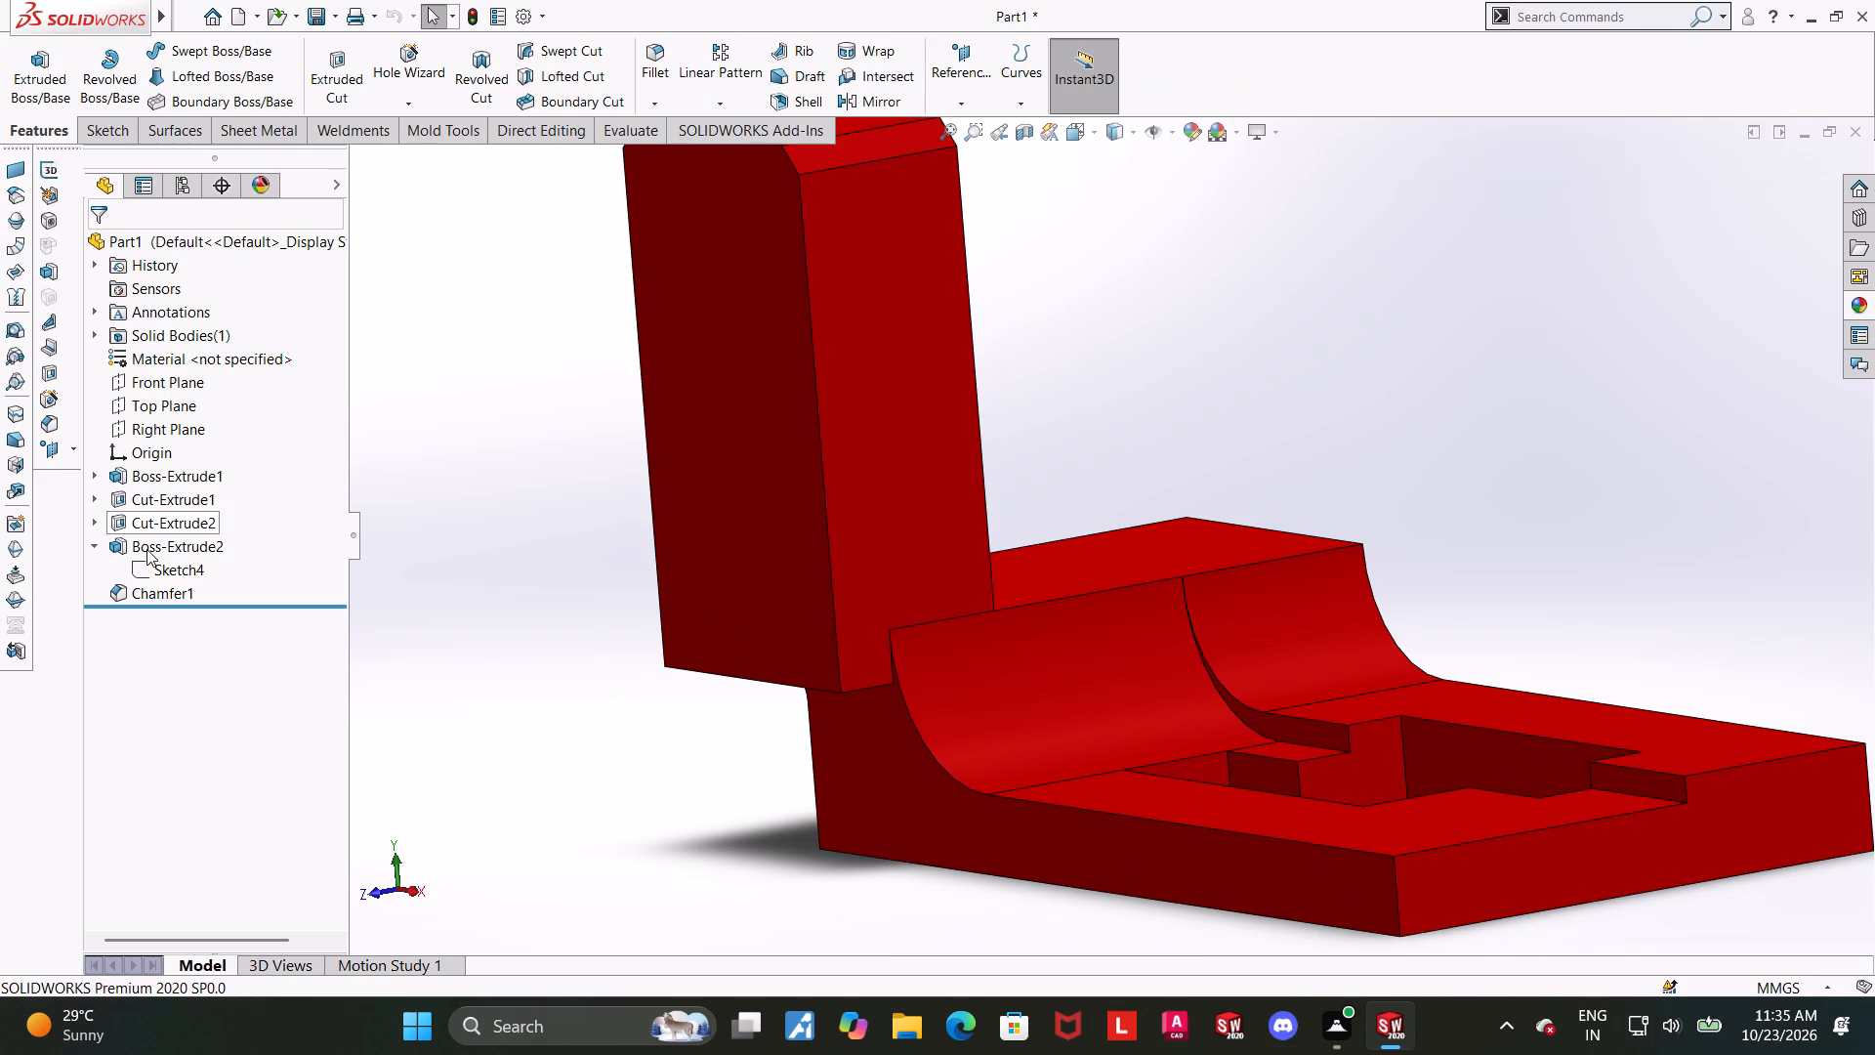
# Reapply the upright block's extrusion with its existing settings so it follows the edited sketch.
pyautogui.click(146, 549)
pyautogui.click(167, 489)
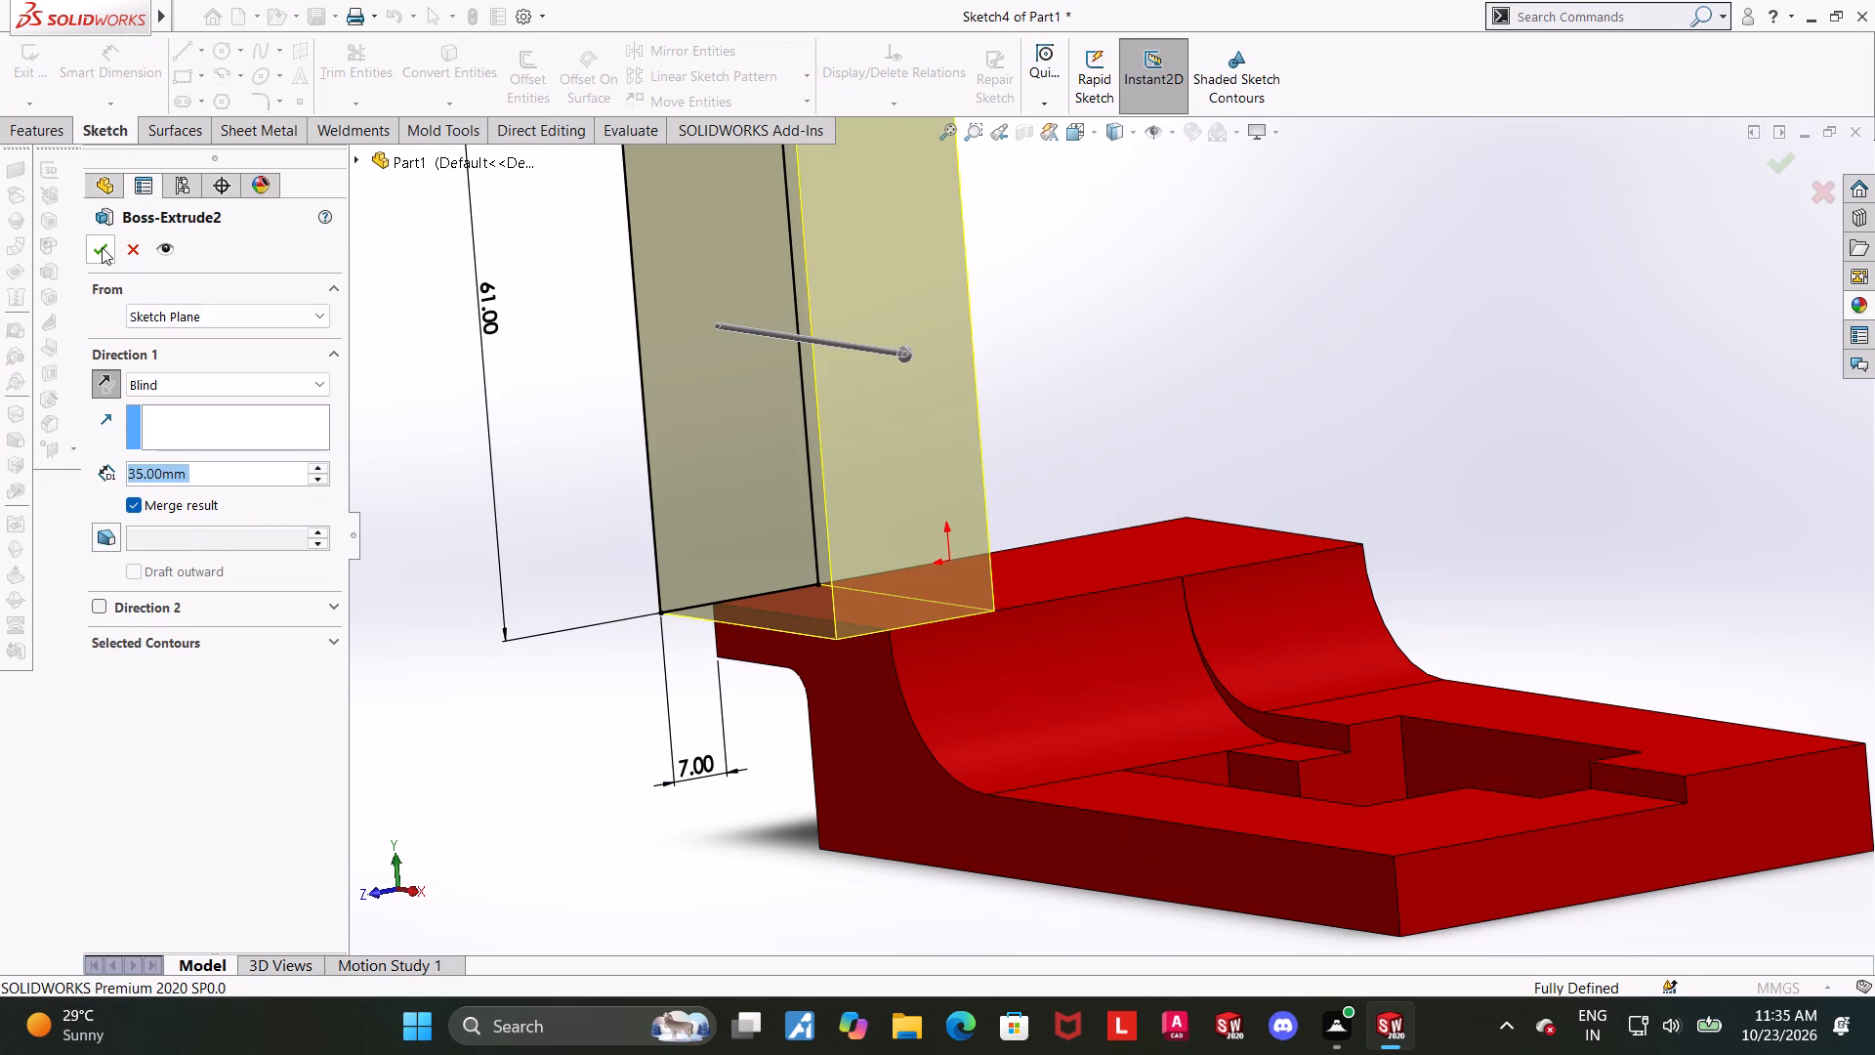
pyautogui.click(102, 247)
pyautogui.click(1127, 304)
# Fillet two edges at 4 mm: the one beneath the upright block's overhang and the one where its inner face meets the base's top.
pyautogui.moveTo(1082, 305); pyautogui.dragTo(1088, 353, button='middle')
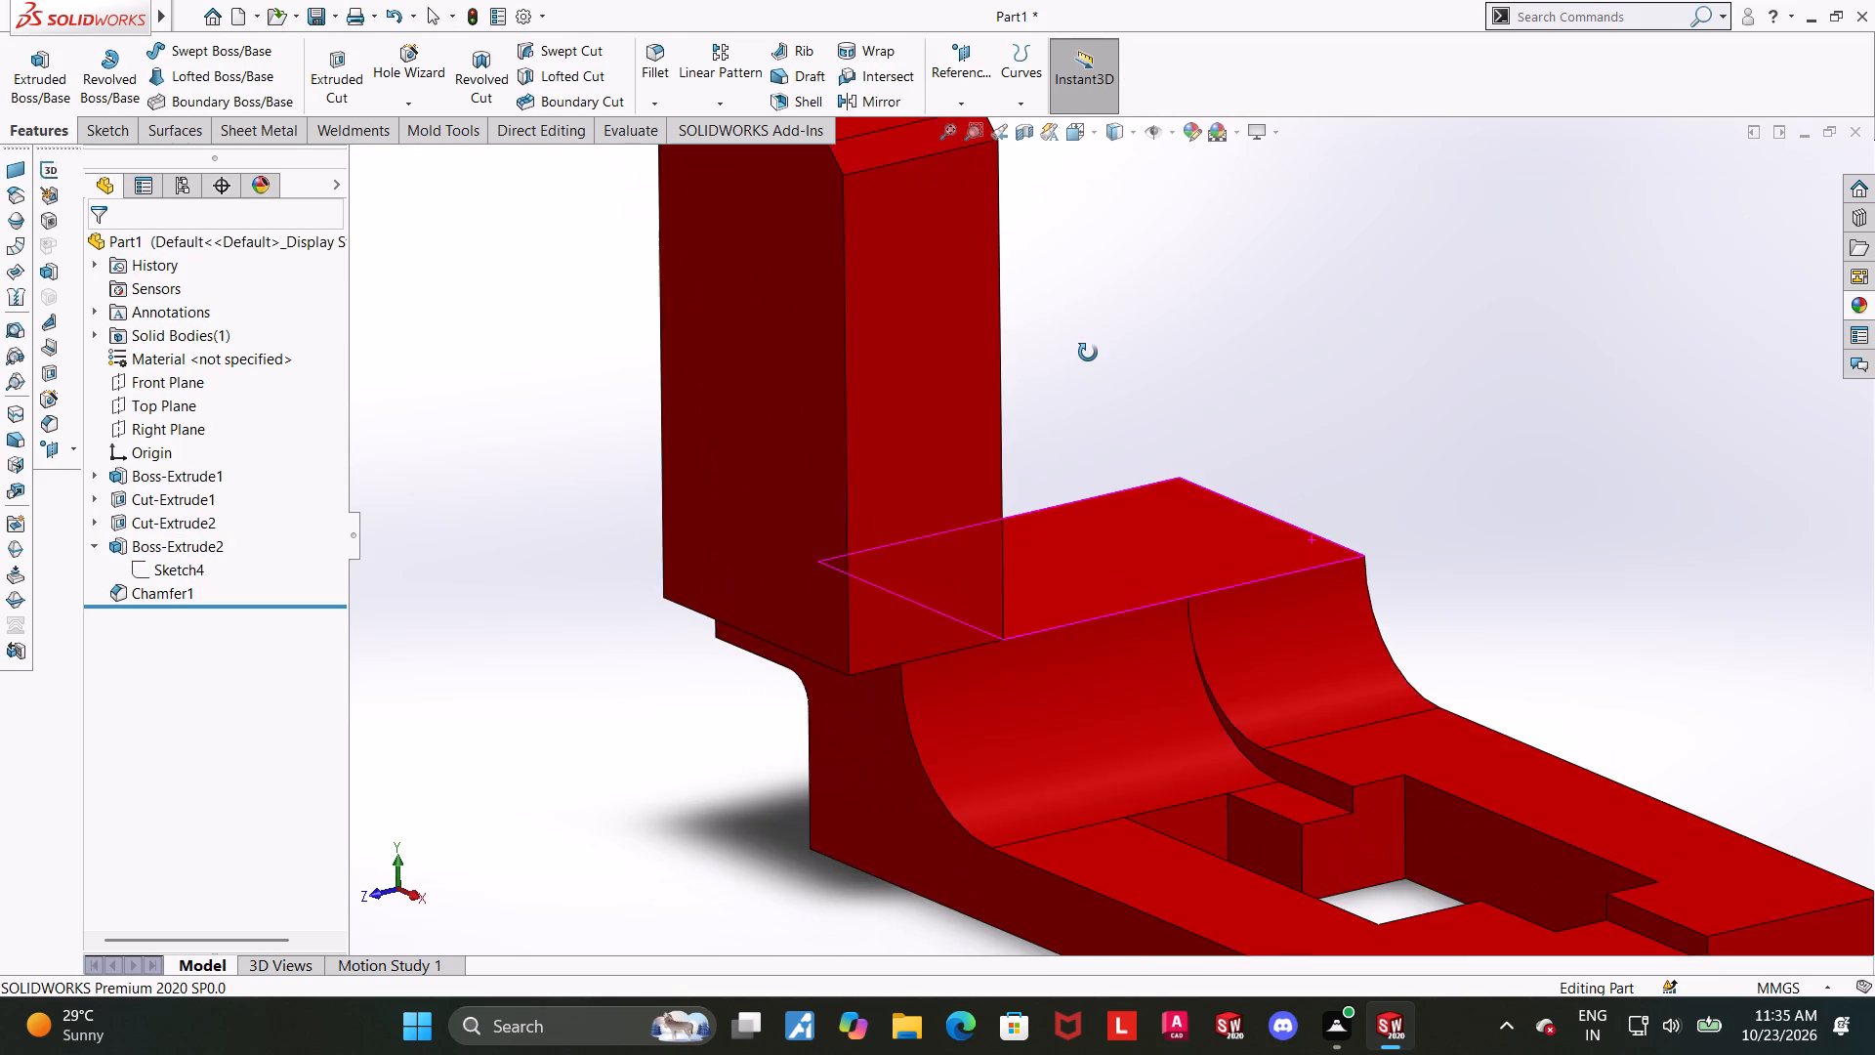
pyautogui.moveTo(1088, 353); pyautogui.dragTo(1148, 276, button='middle')
pyautogui.scroll(5, 1129, 310)
pyautogui.scroll(-3, 1207, 367)
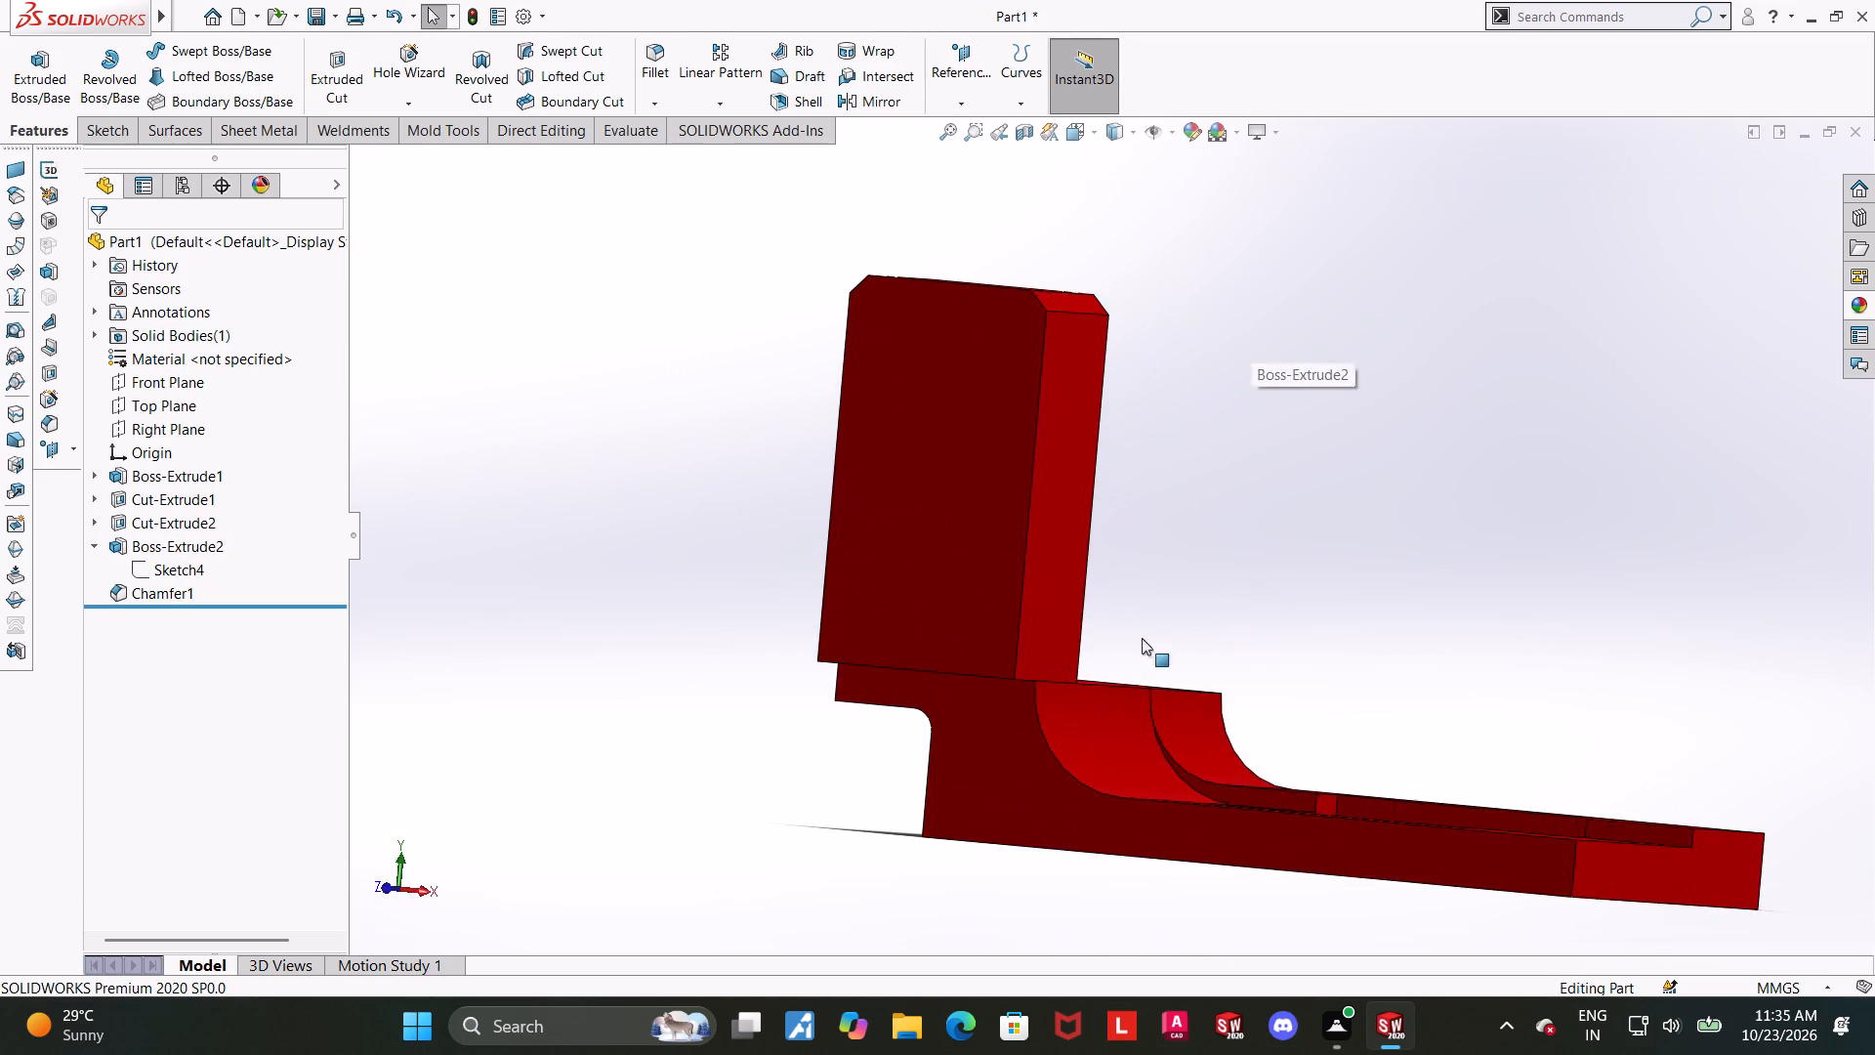
pyautogui.moveTo(1125, 620); pyautogui.dragTo(1111, 572, button='middle')
pyautogui.moveTo(1084, 561); pyautogui.dragTo(1074, 555, button='middle')
pyautogui.click(678, 75)
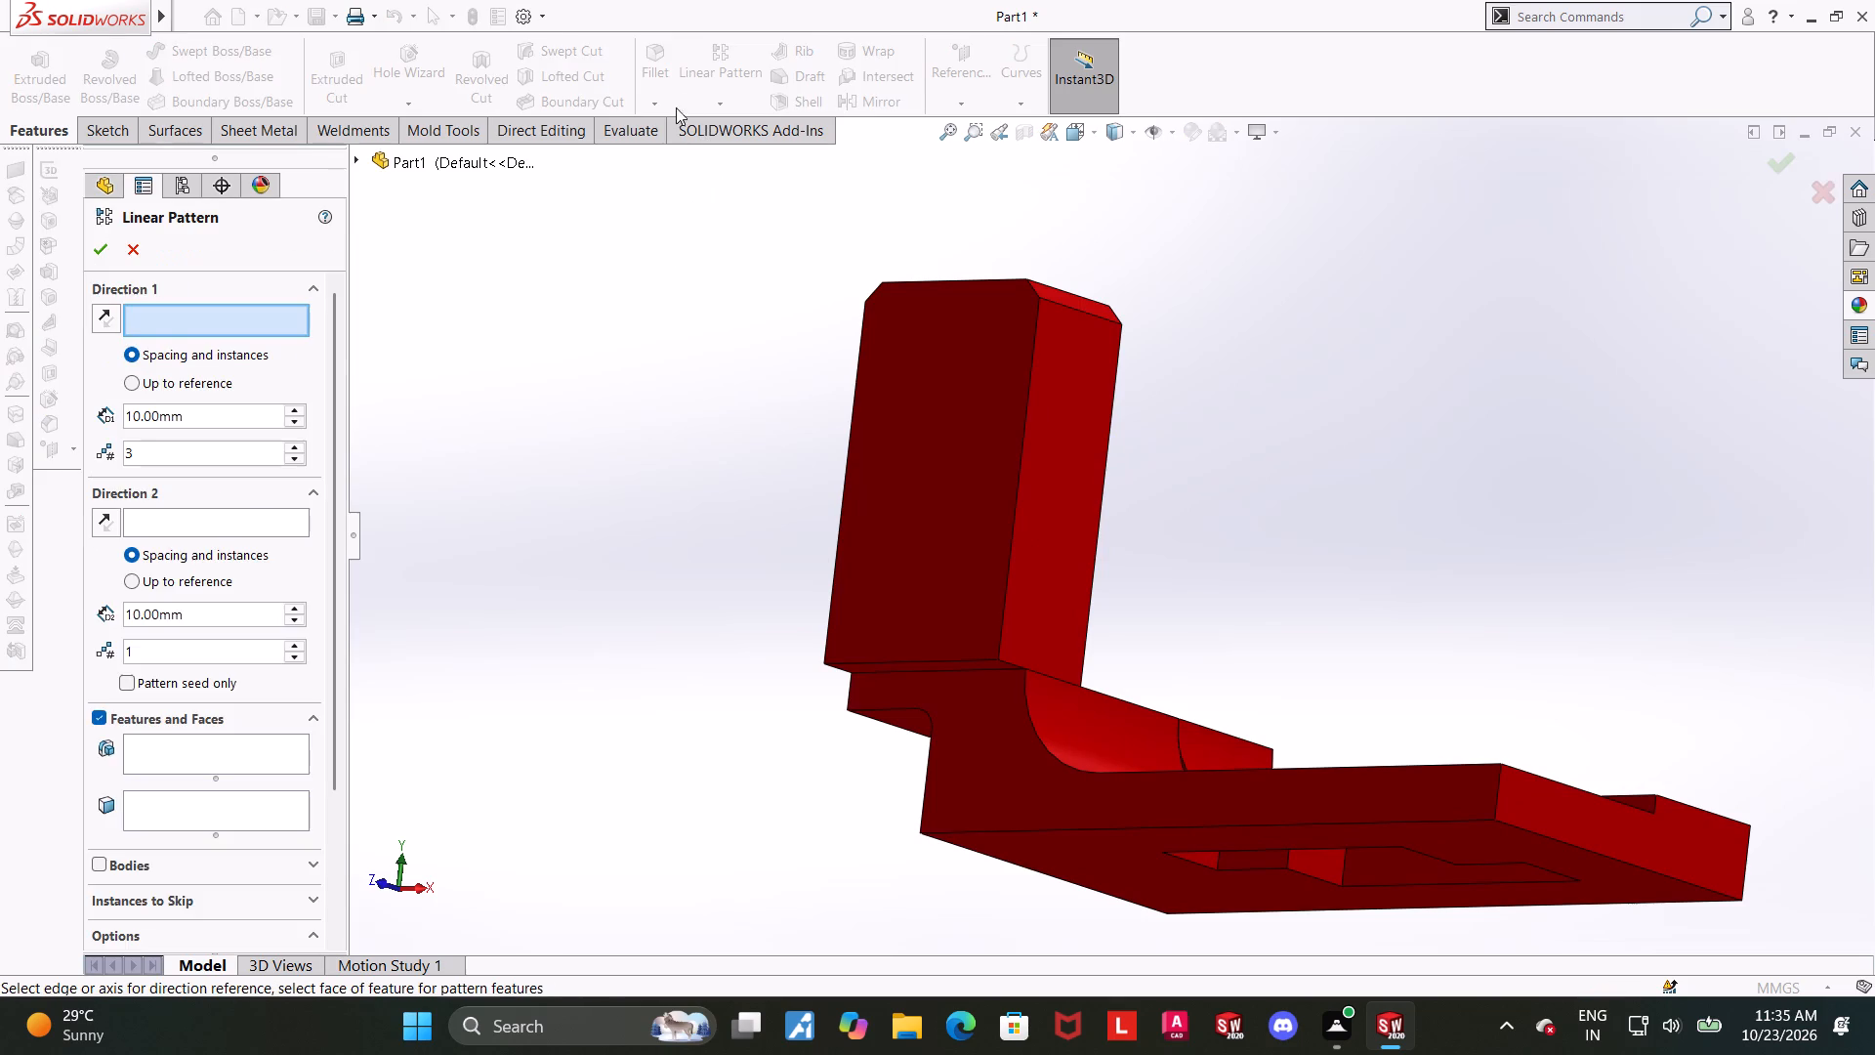
pyautogui.press('Escape')
pyautogui.click(662, 47)
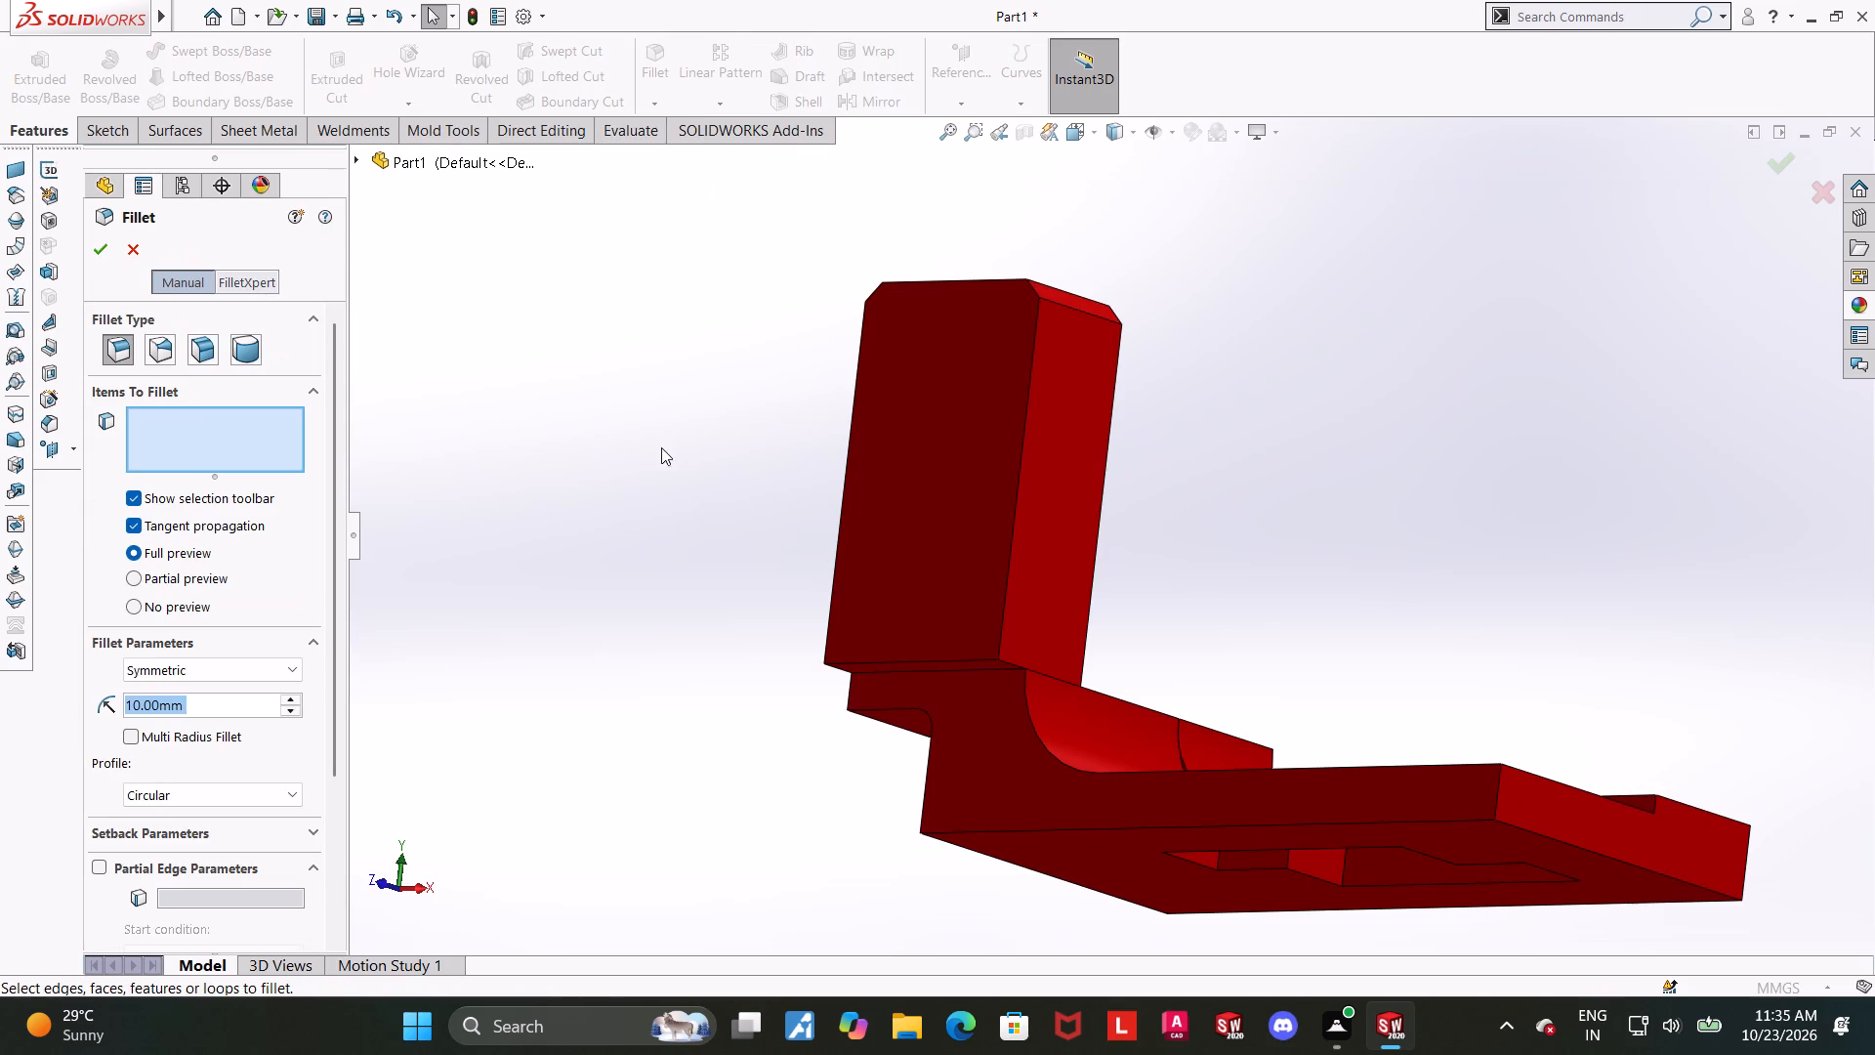
pyautogui.press('4')
pyautogui.press('Return')
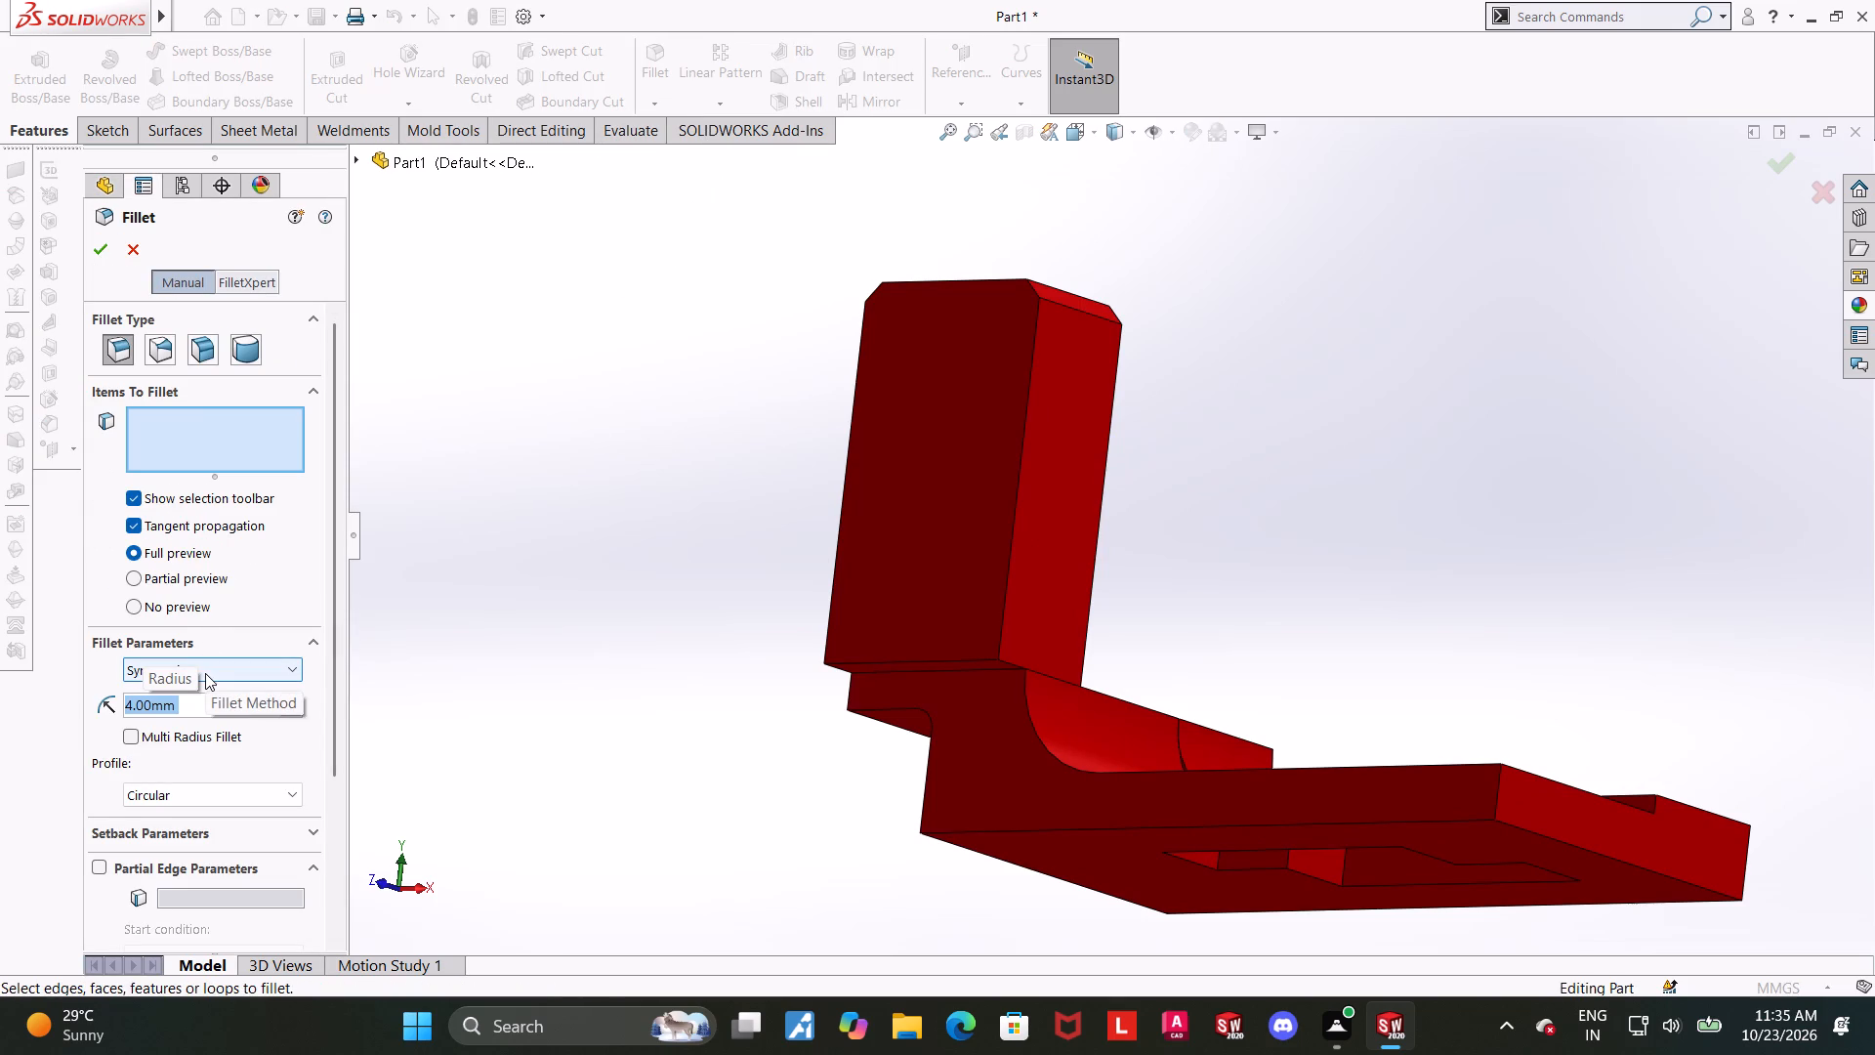
pyautogui.click(977, 669)
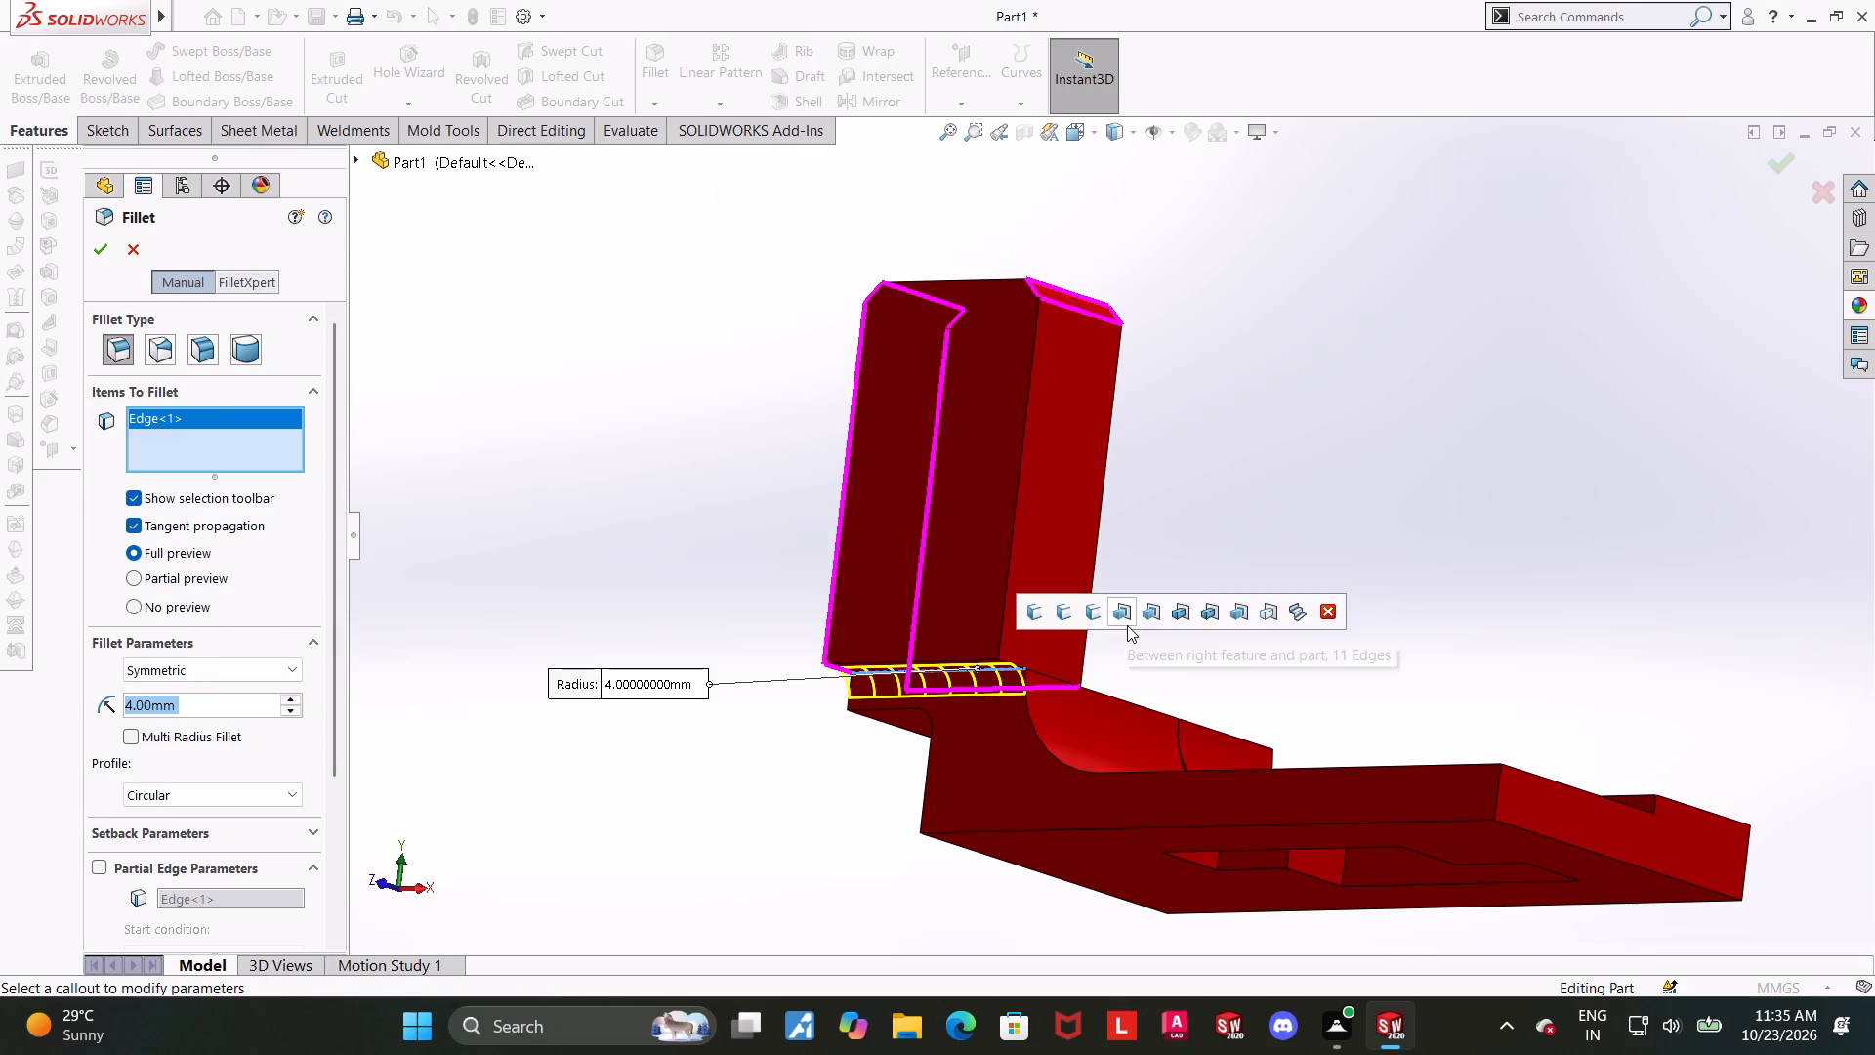
pyautogui.moveTo(1127, 625); pyautogui.dragTo(863, 702, button='middle')
pyautogui.moveTo(1504, 576); pyautogui.dragTo(1256, 630, button='middle')
pyautogui.scroll(3, 1501, 686)
pyautogui.scroll(-3, 1448, 590)
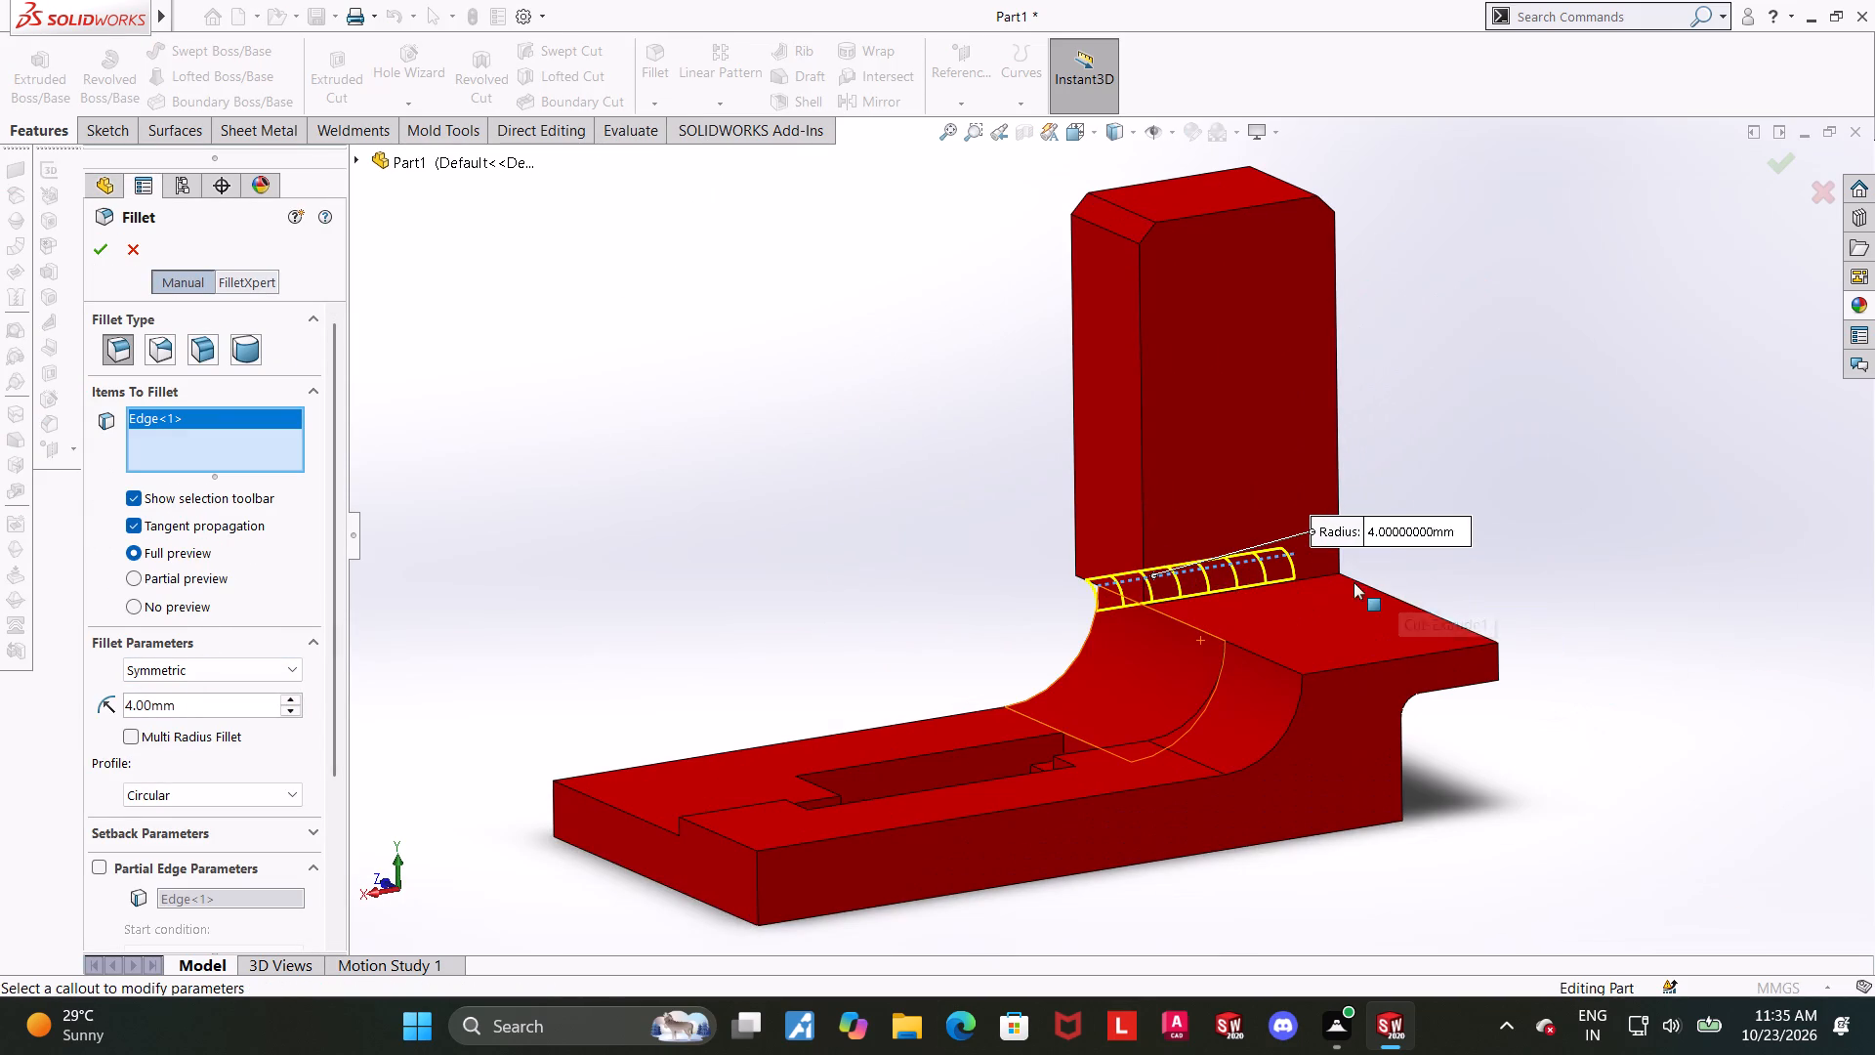
pyautogui.moveTo(1267, 597); pyautogui.dragTo(1284, 671, button='middle')
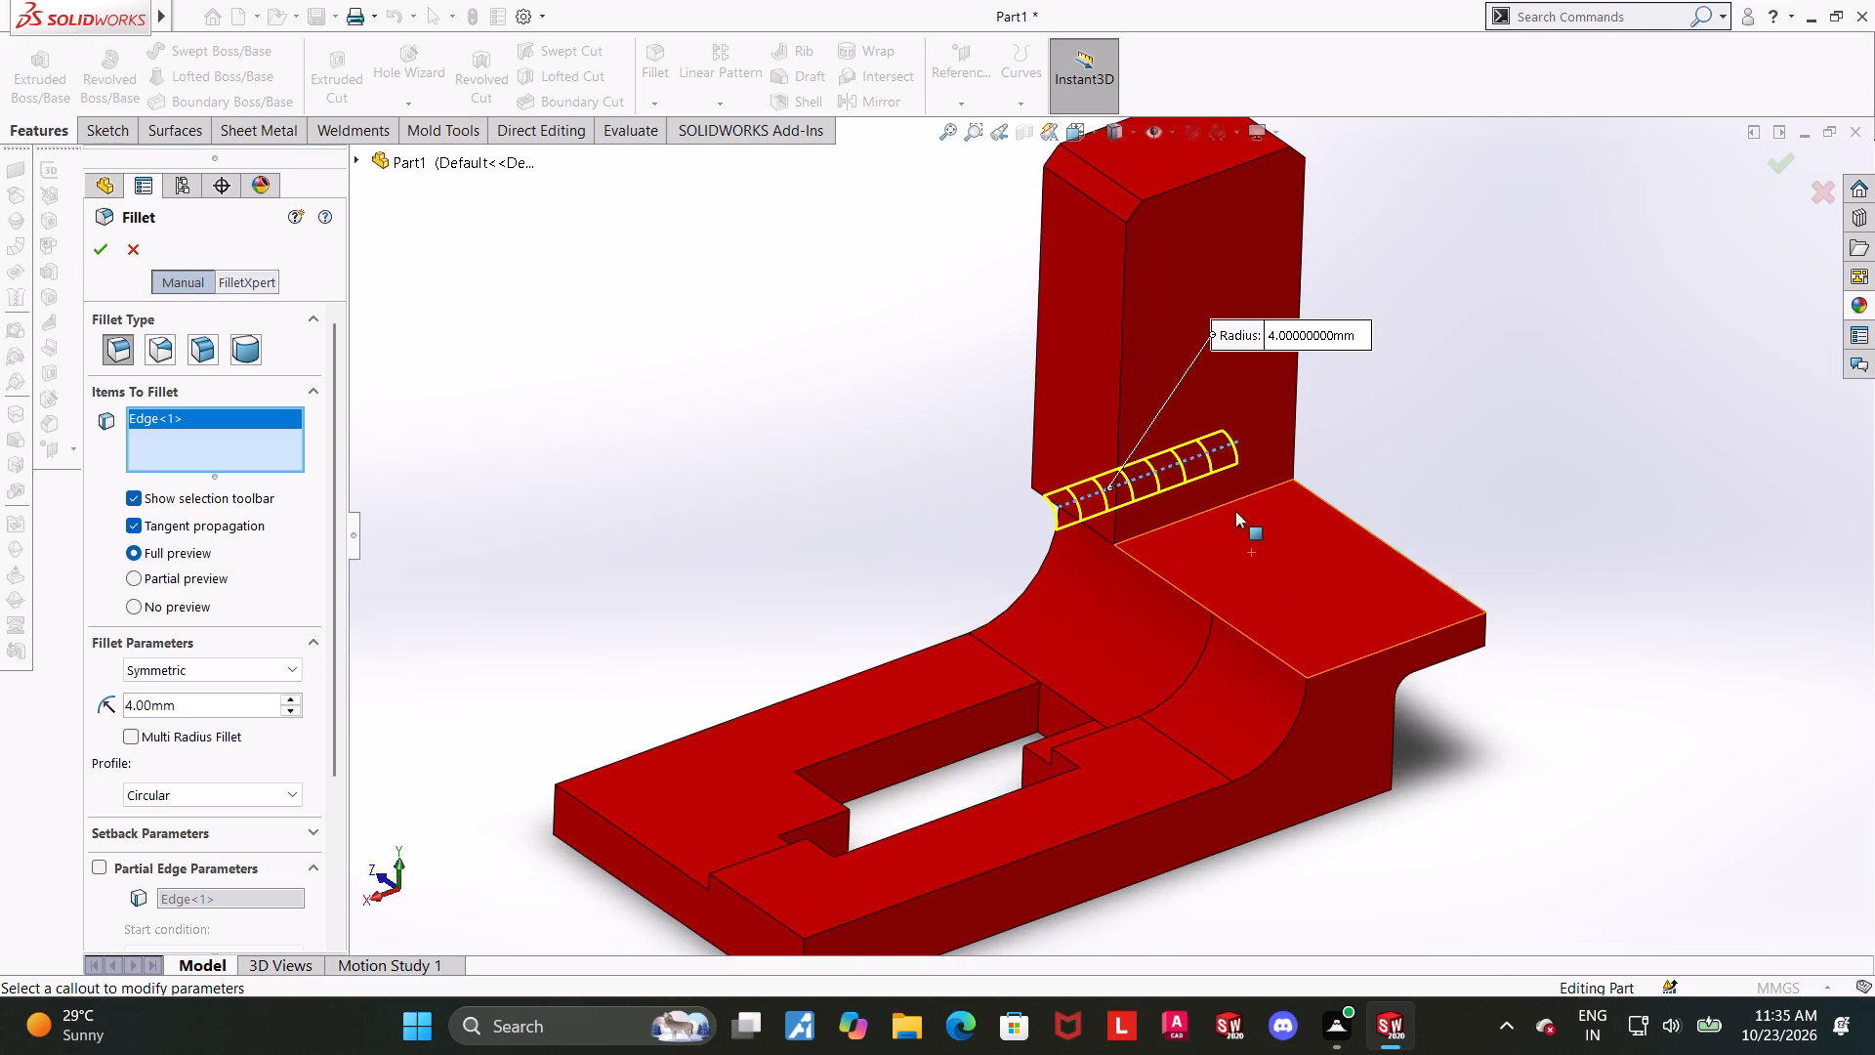
pyautogui.click(1226, 505)
pyautogui.scroll(5, 1354, 777)
pyautogui.moveTo(1343, 751); pyautogui.dragTo(1478, 633, button='middle')
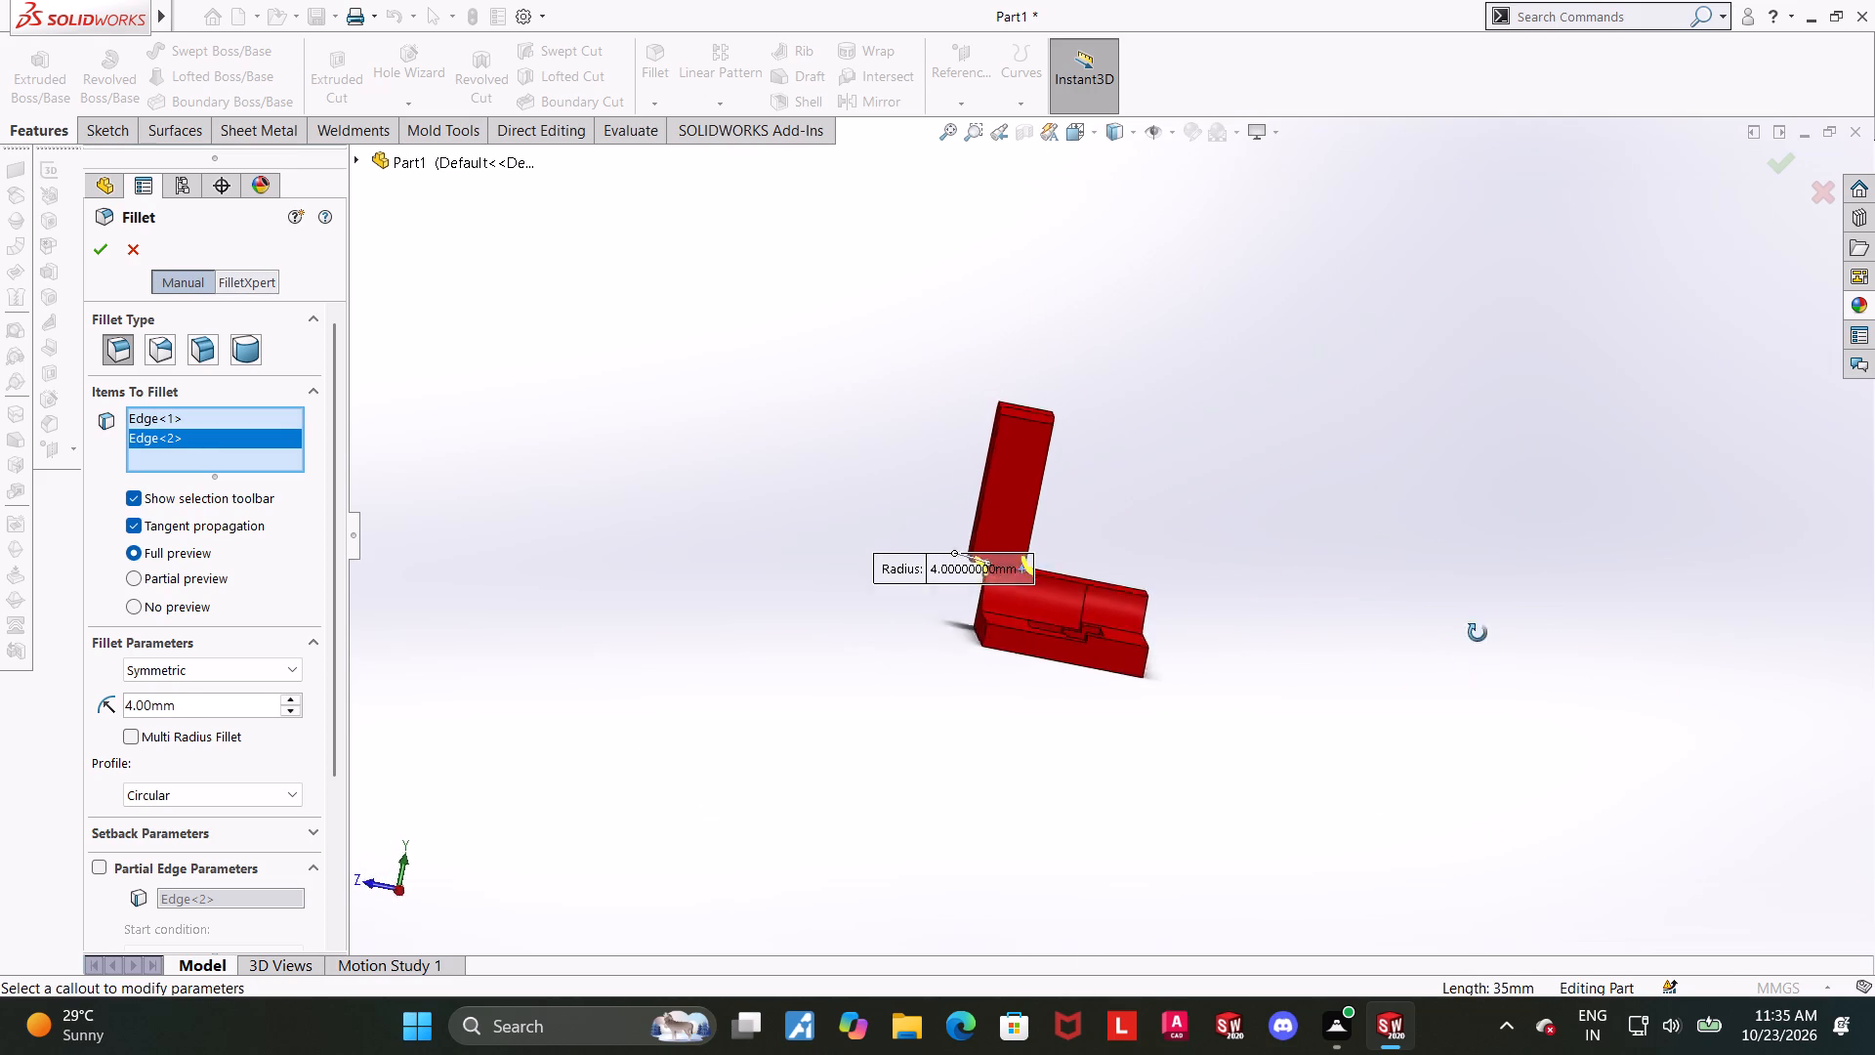
pyautogui.moveTo(1478, 633); pyautogui.dragTo(1454, 725, button='middle')
pyautogui.scroll(-2, 1288, 498)
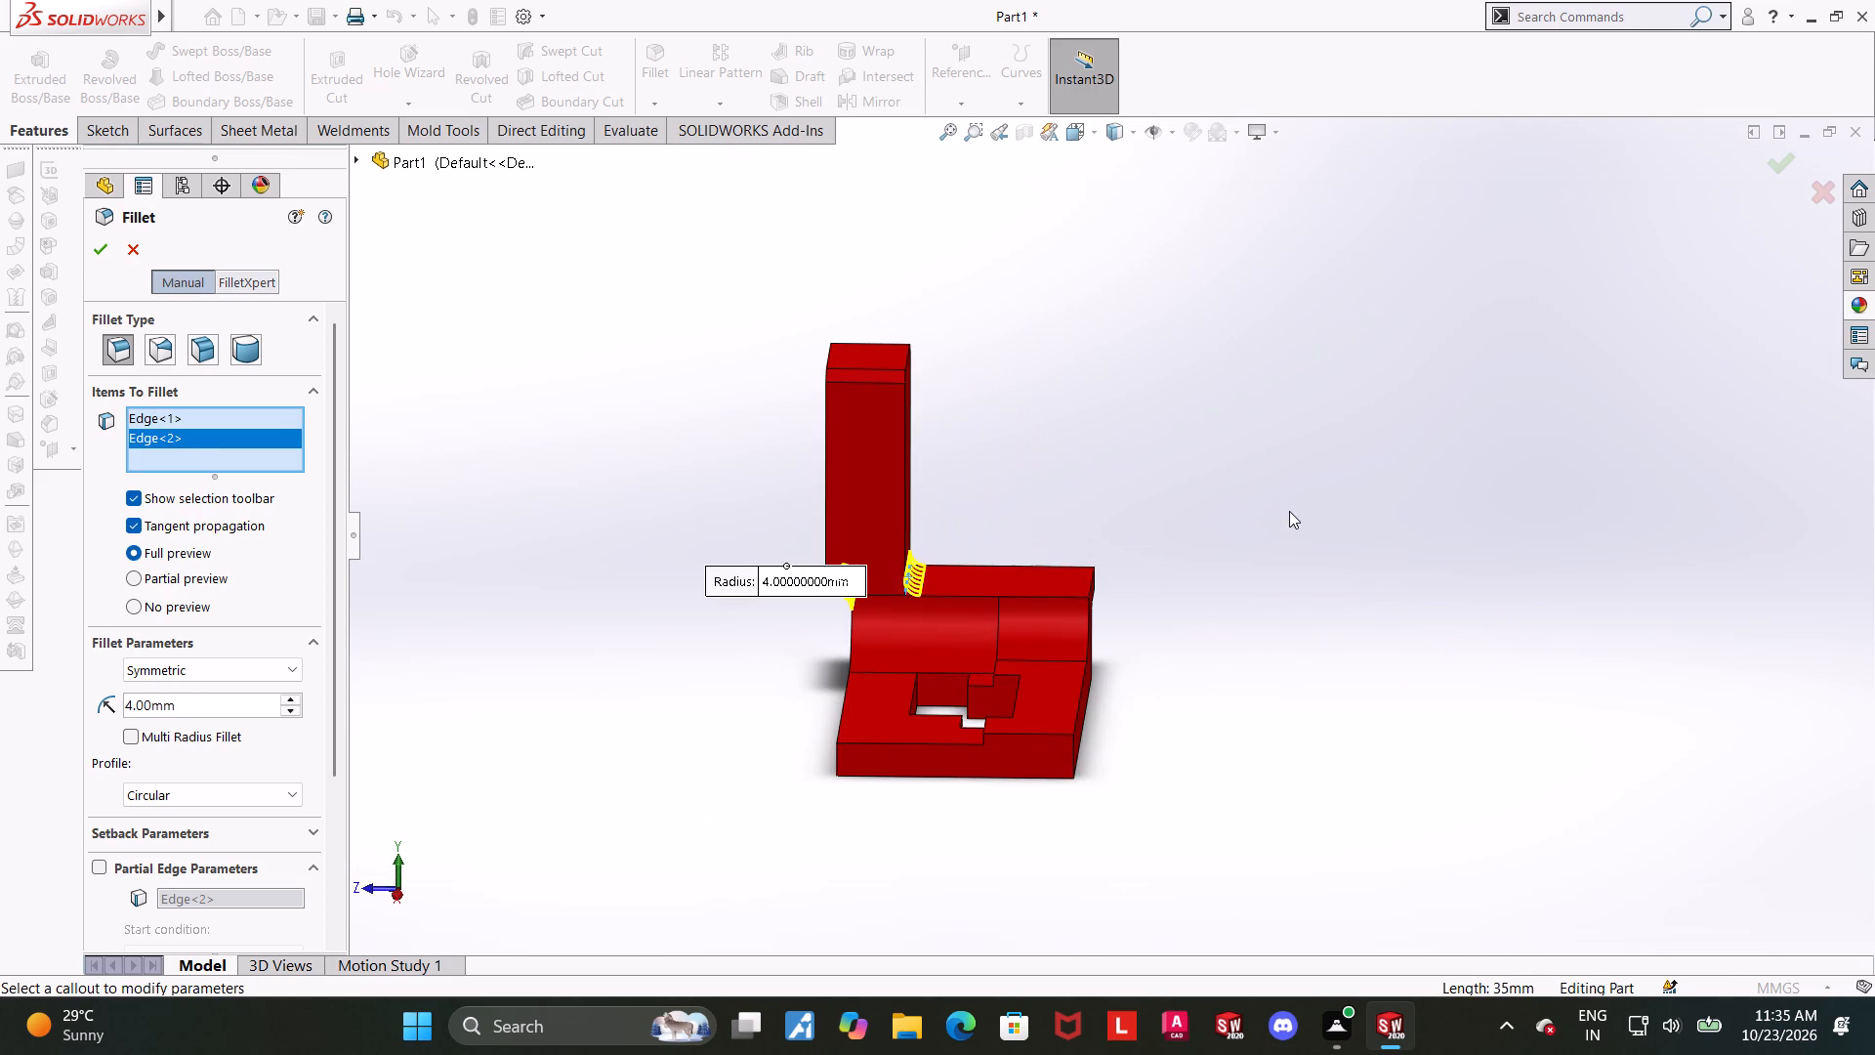
pyautogui.moveTo(1337, 585); pyautogui.dragTo(1412, 534, button='middle')
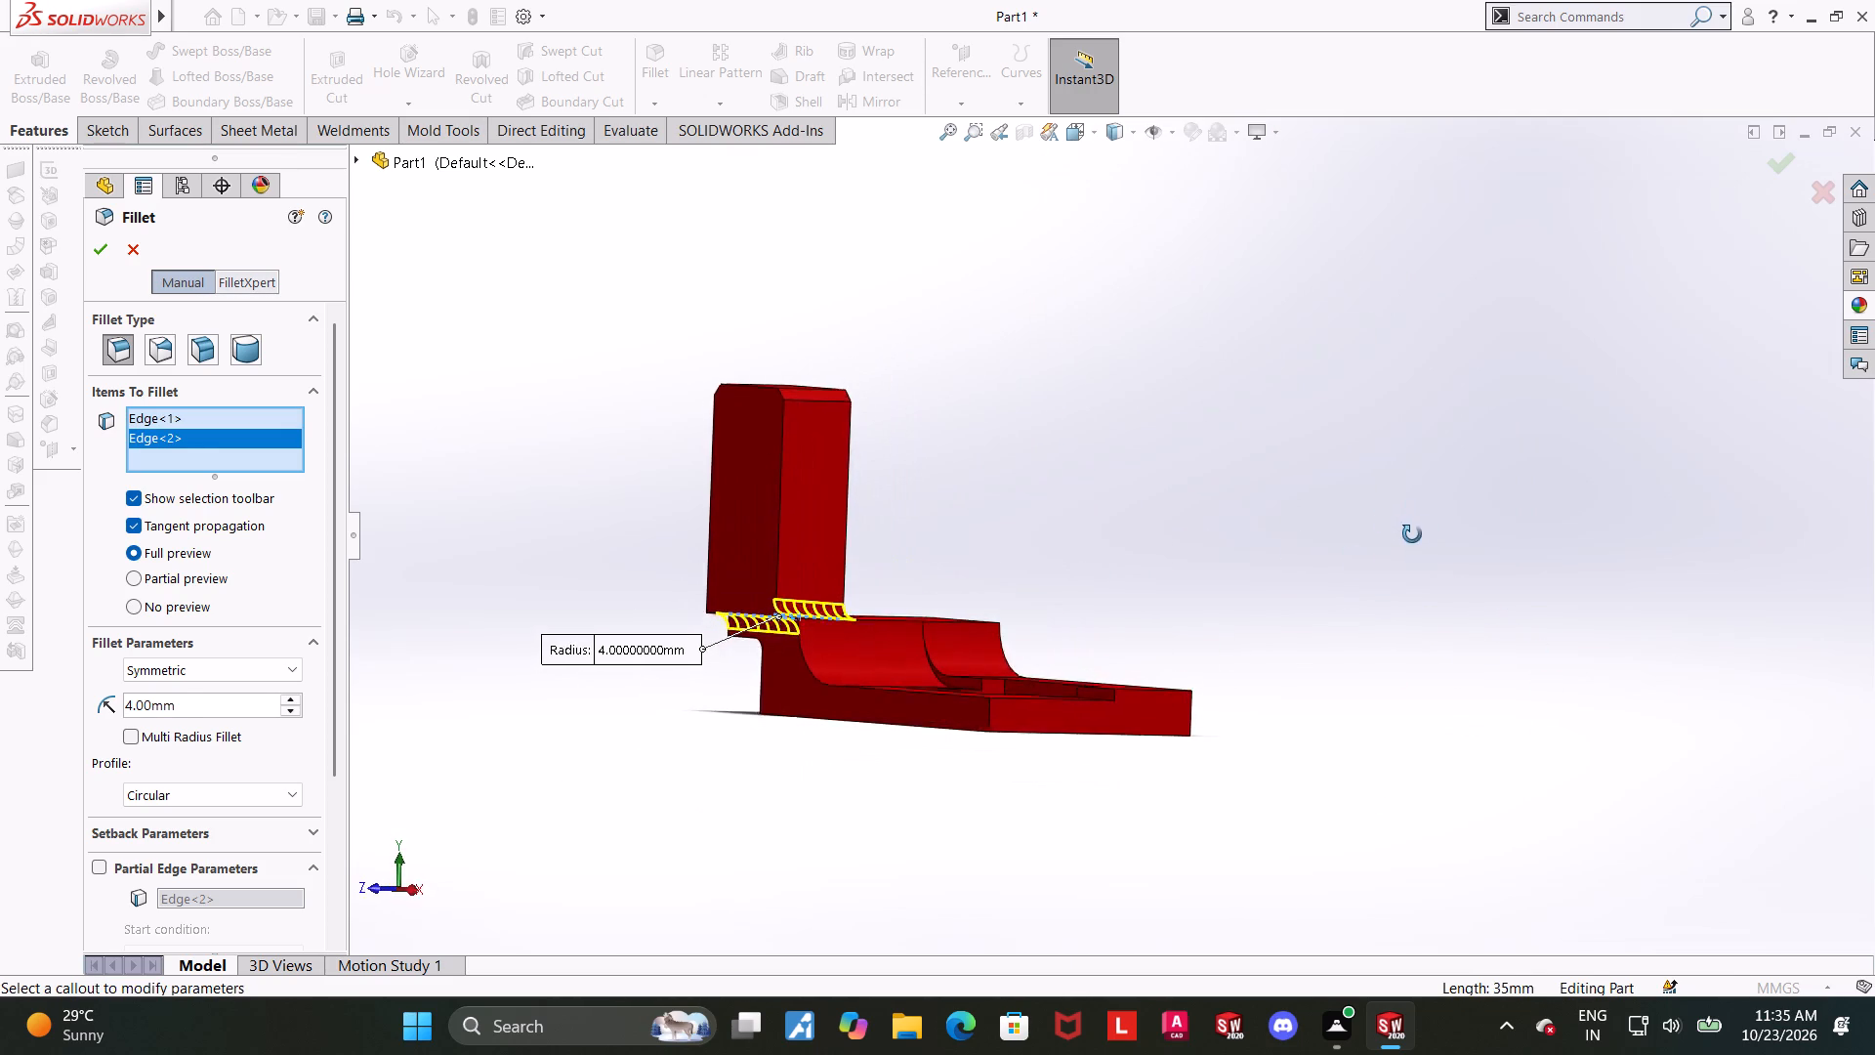
pyautogui.moveTo(1412, 534); pyautogui.dragTo(1533, 529, button='middle')
pyautogui.moveTo(812, 633); pyautogui.dragTo(691, 653, button='middle')
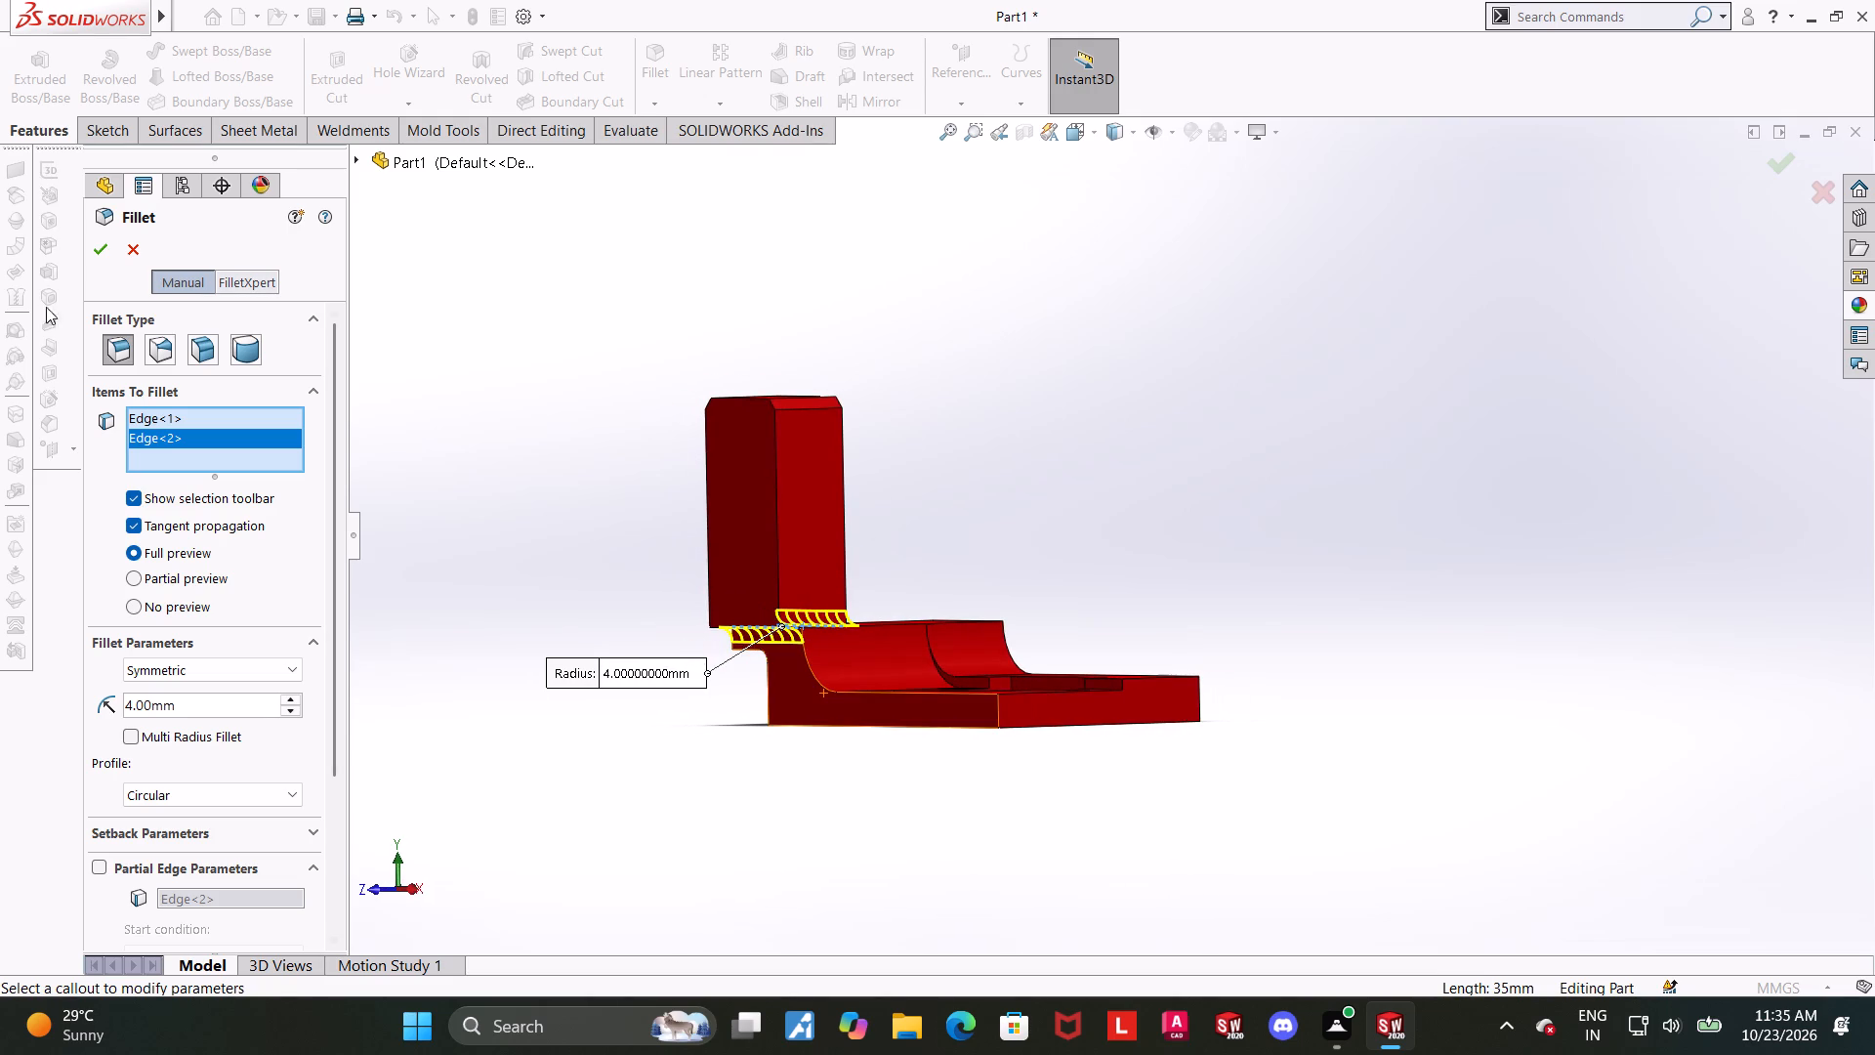
pyautogui.click(104, 255)
pyautogui.click(1044, 570)
# Examine the filleted joints between the upright block and the base in the Right view, at oblique angles and in the Front view.
pyautogui.moveTo(1227, 565); pyautogui.dragTo(1146, 568, button='middle')
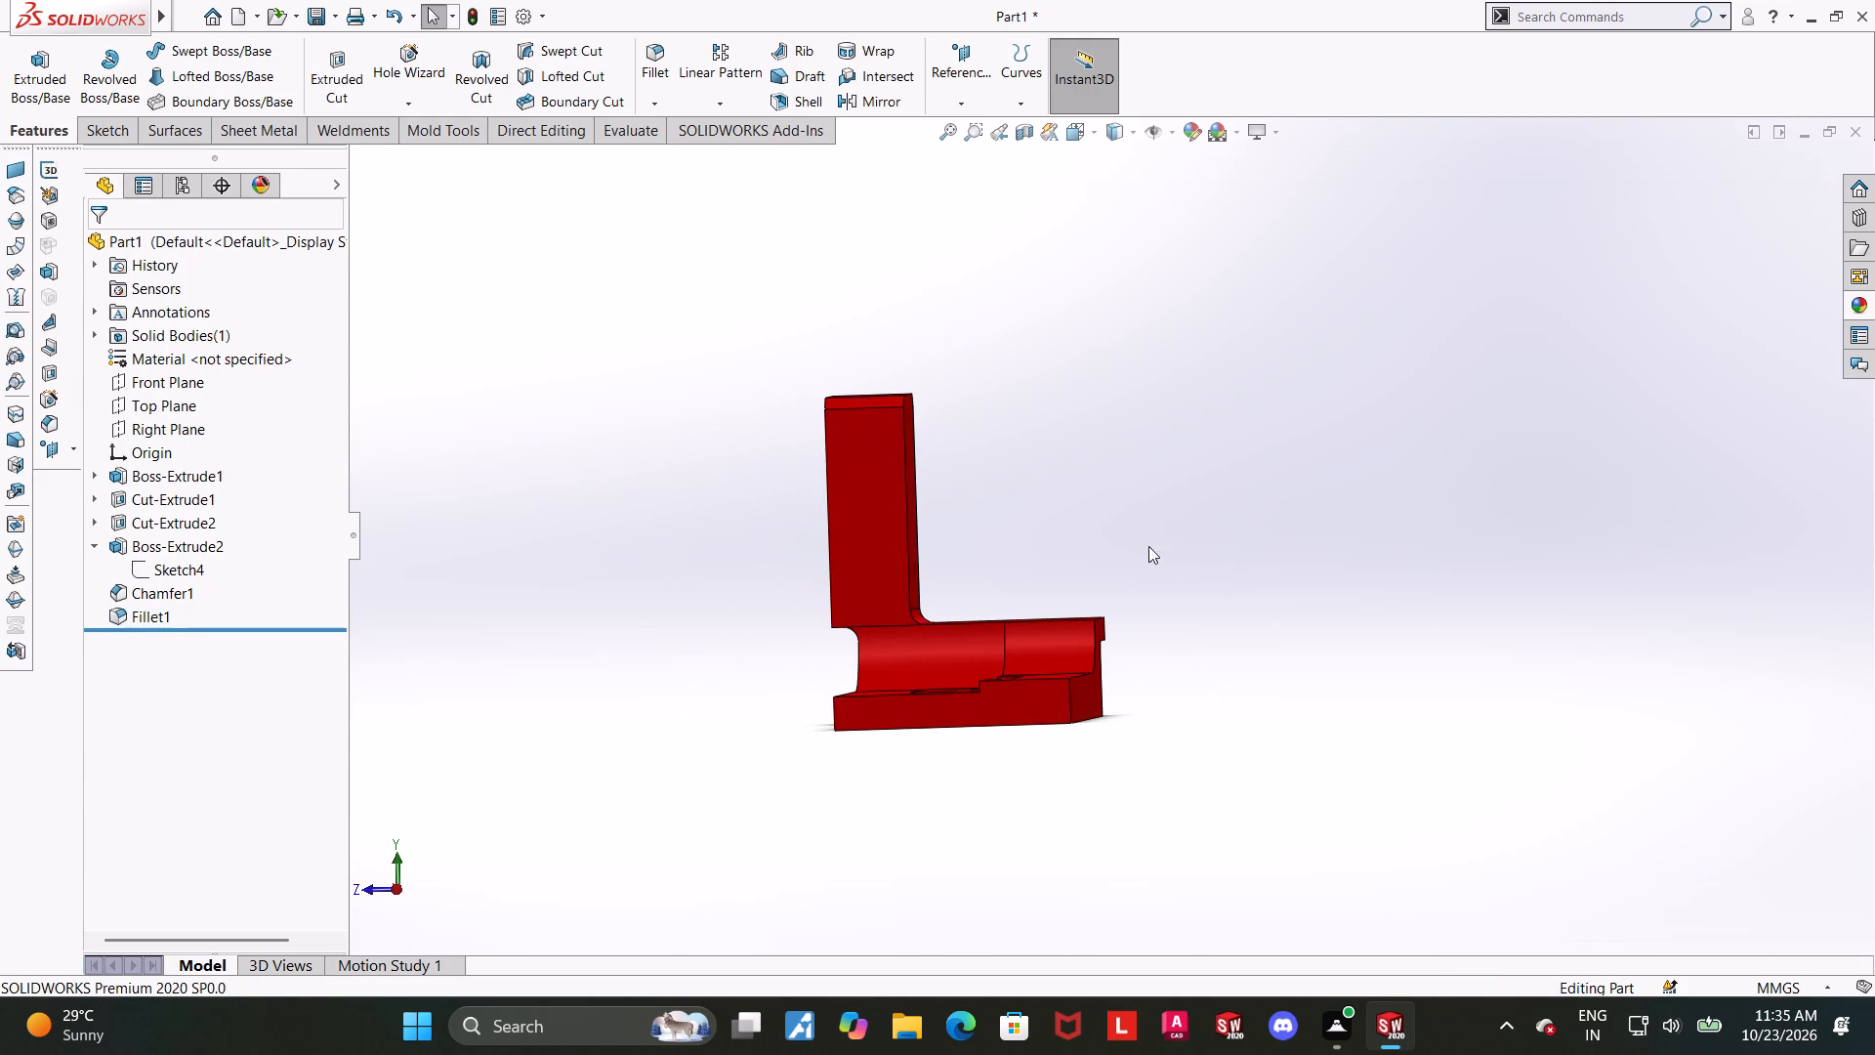
pyautogui.click(1064, 137)
pyautogui.click(841, 650)
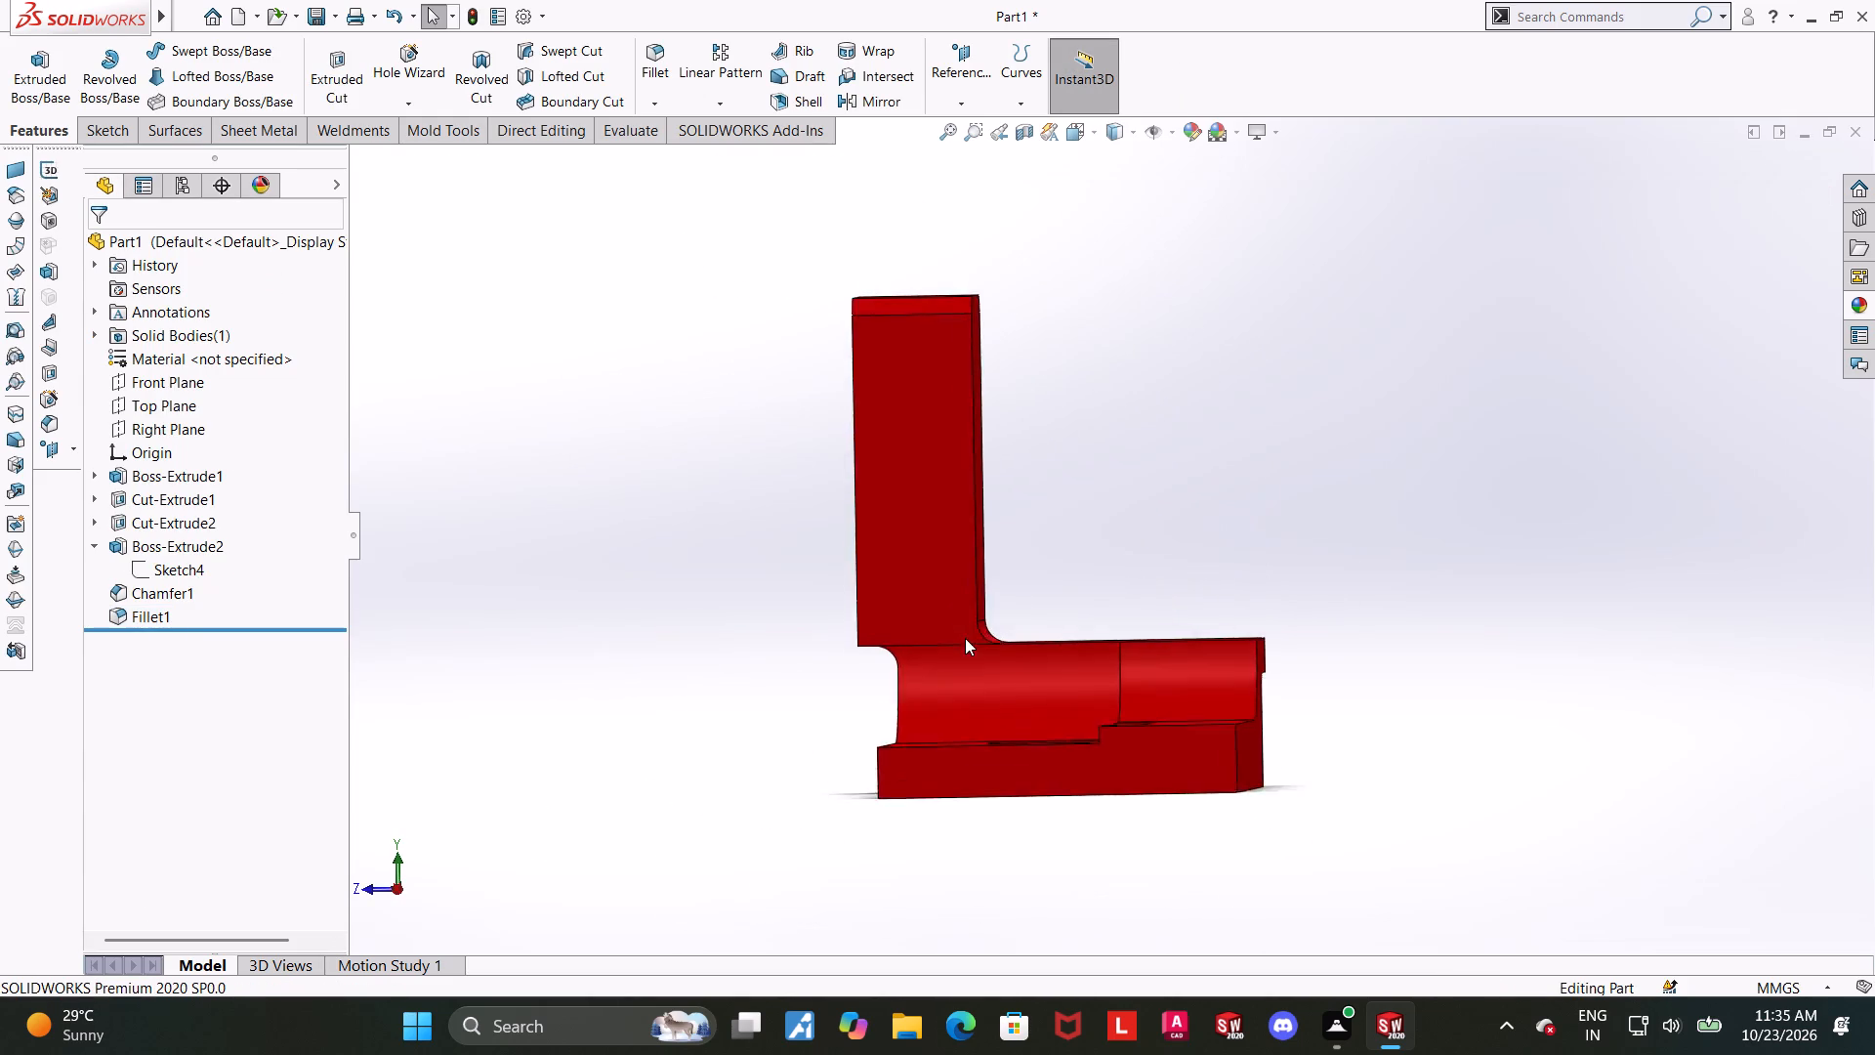
pyautogui.scroll(2, 1007, 656)
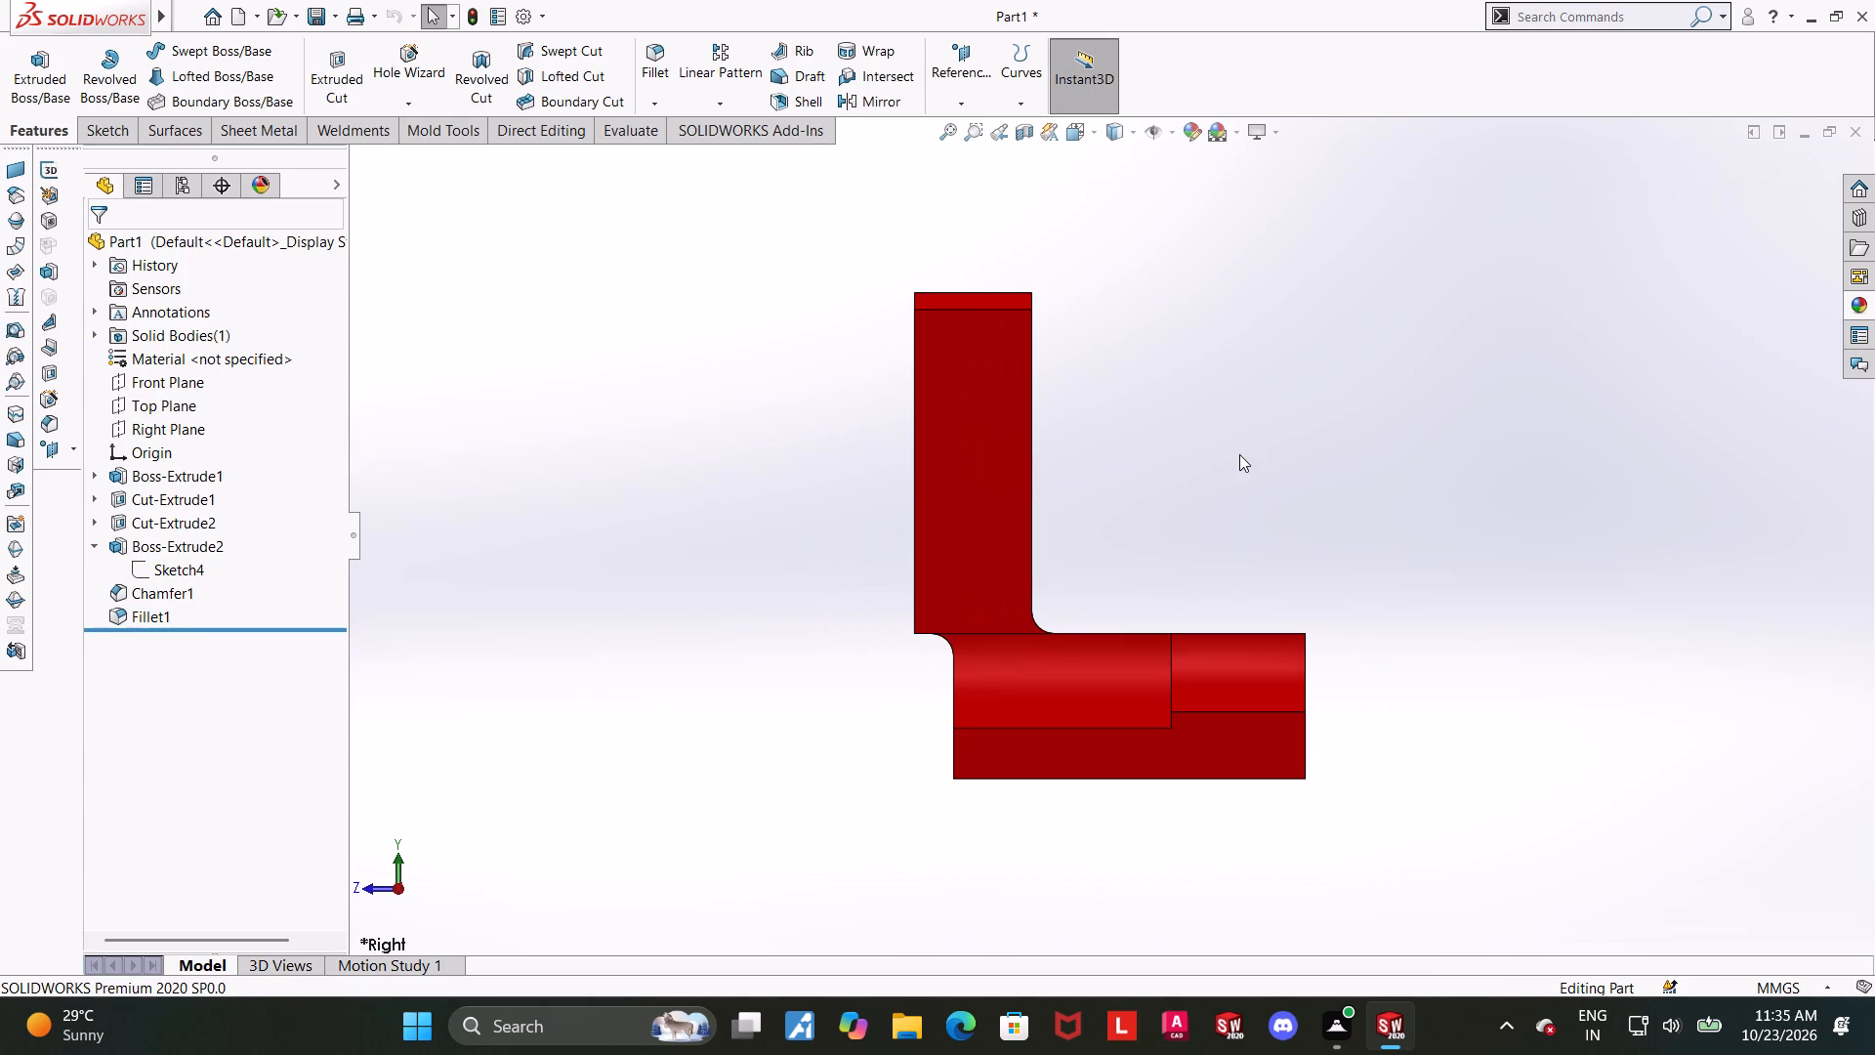
pyautogui.scroll(-1, 1190, 443)
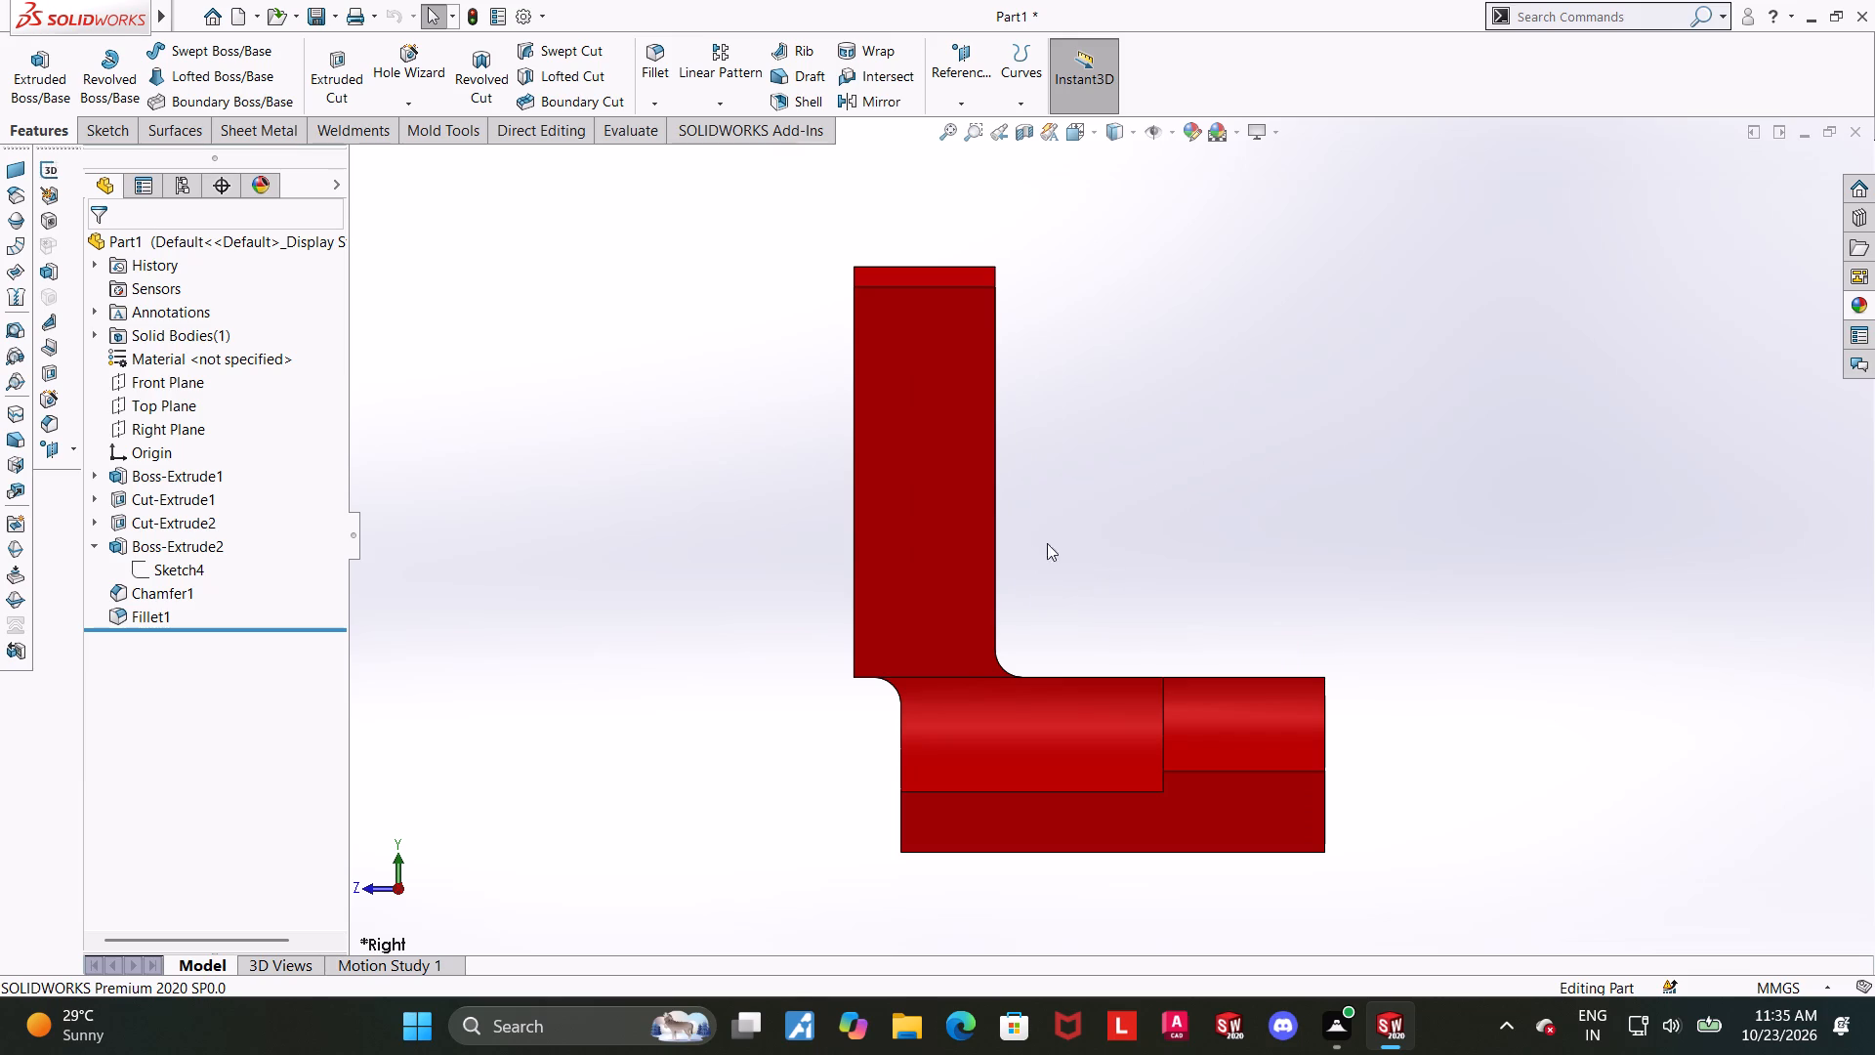
pyautogui.scroll(-1, 1027, 591)
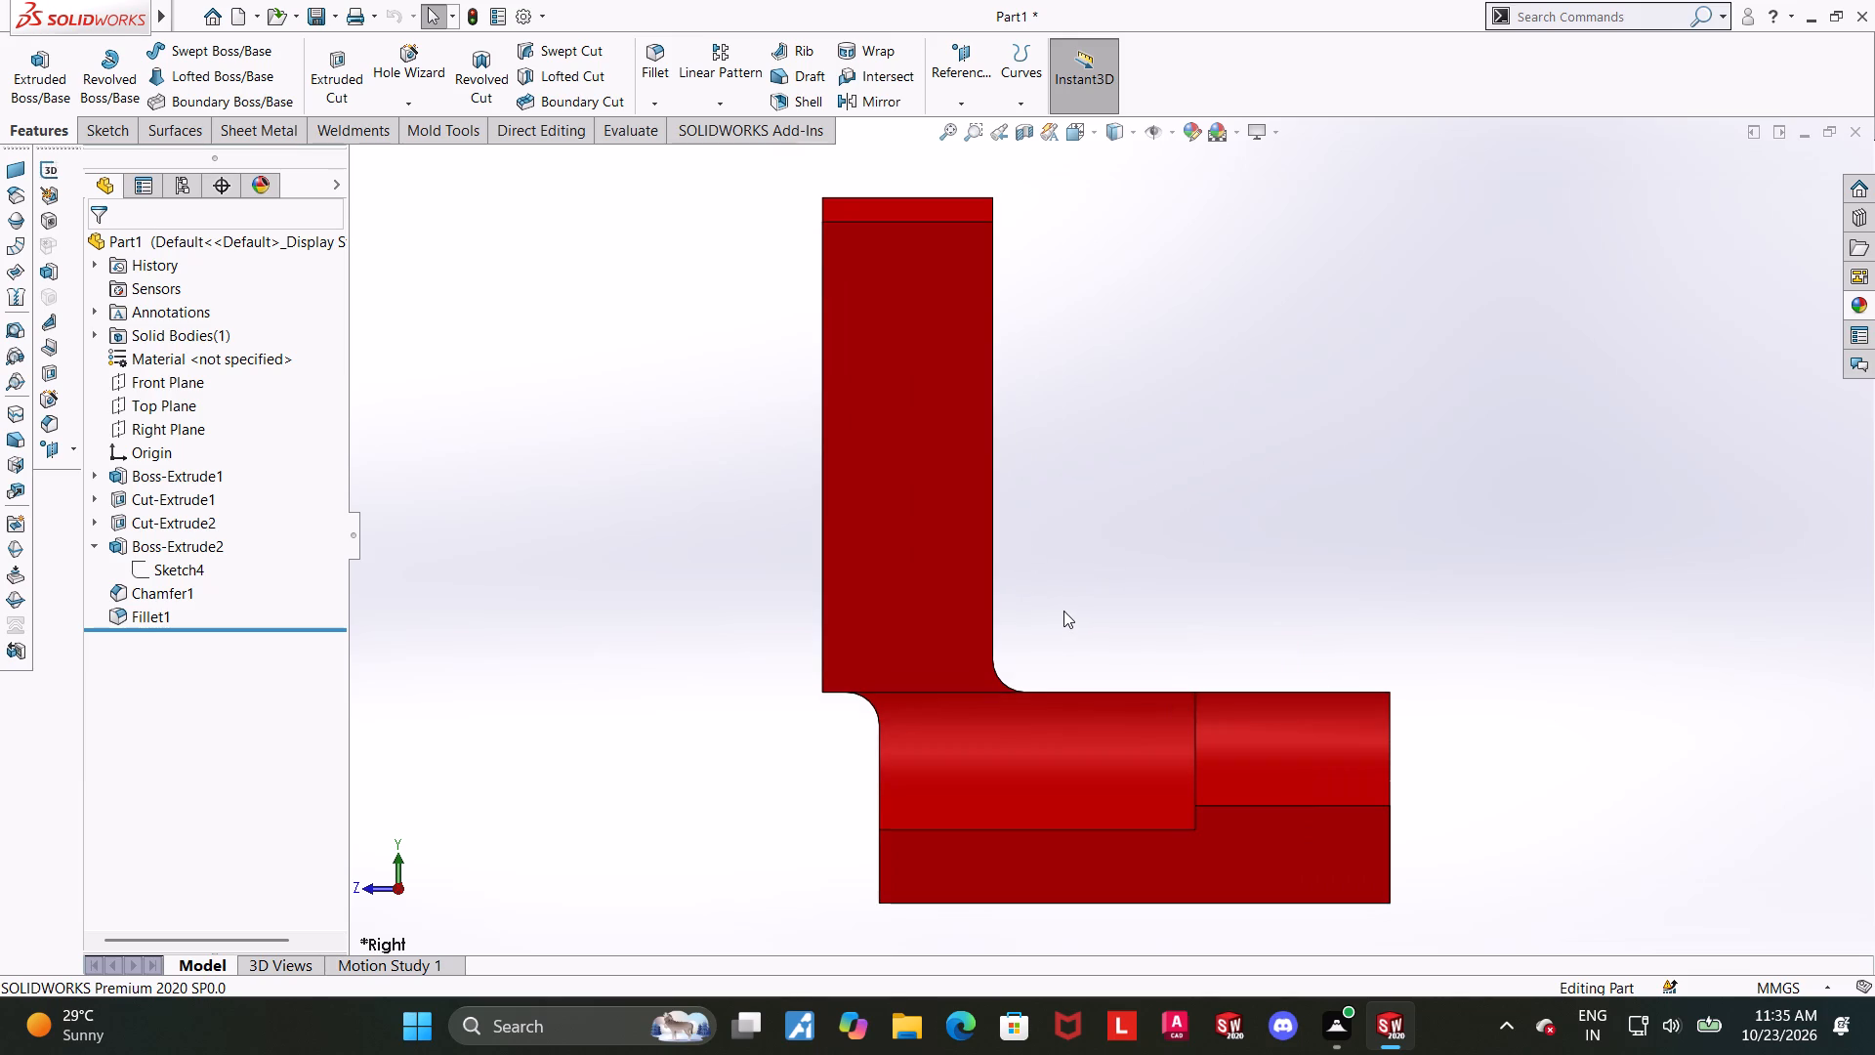
pyautogui.scroll(1, 1063, 611)
pyautogui.scroll(-4, 1062, 661)
pyautogui.moveTo(1063, 660); pyautogui.dragTo(1078, 744, button='middle')
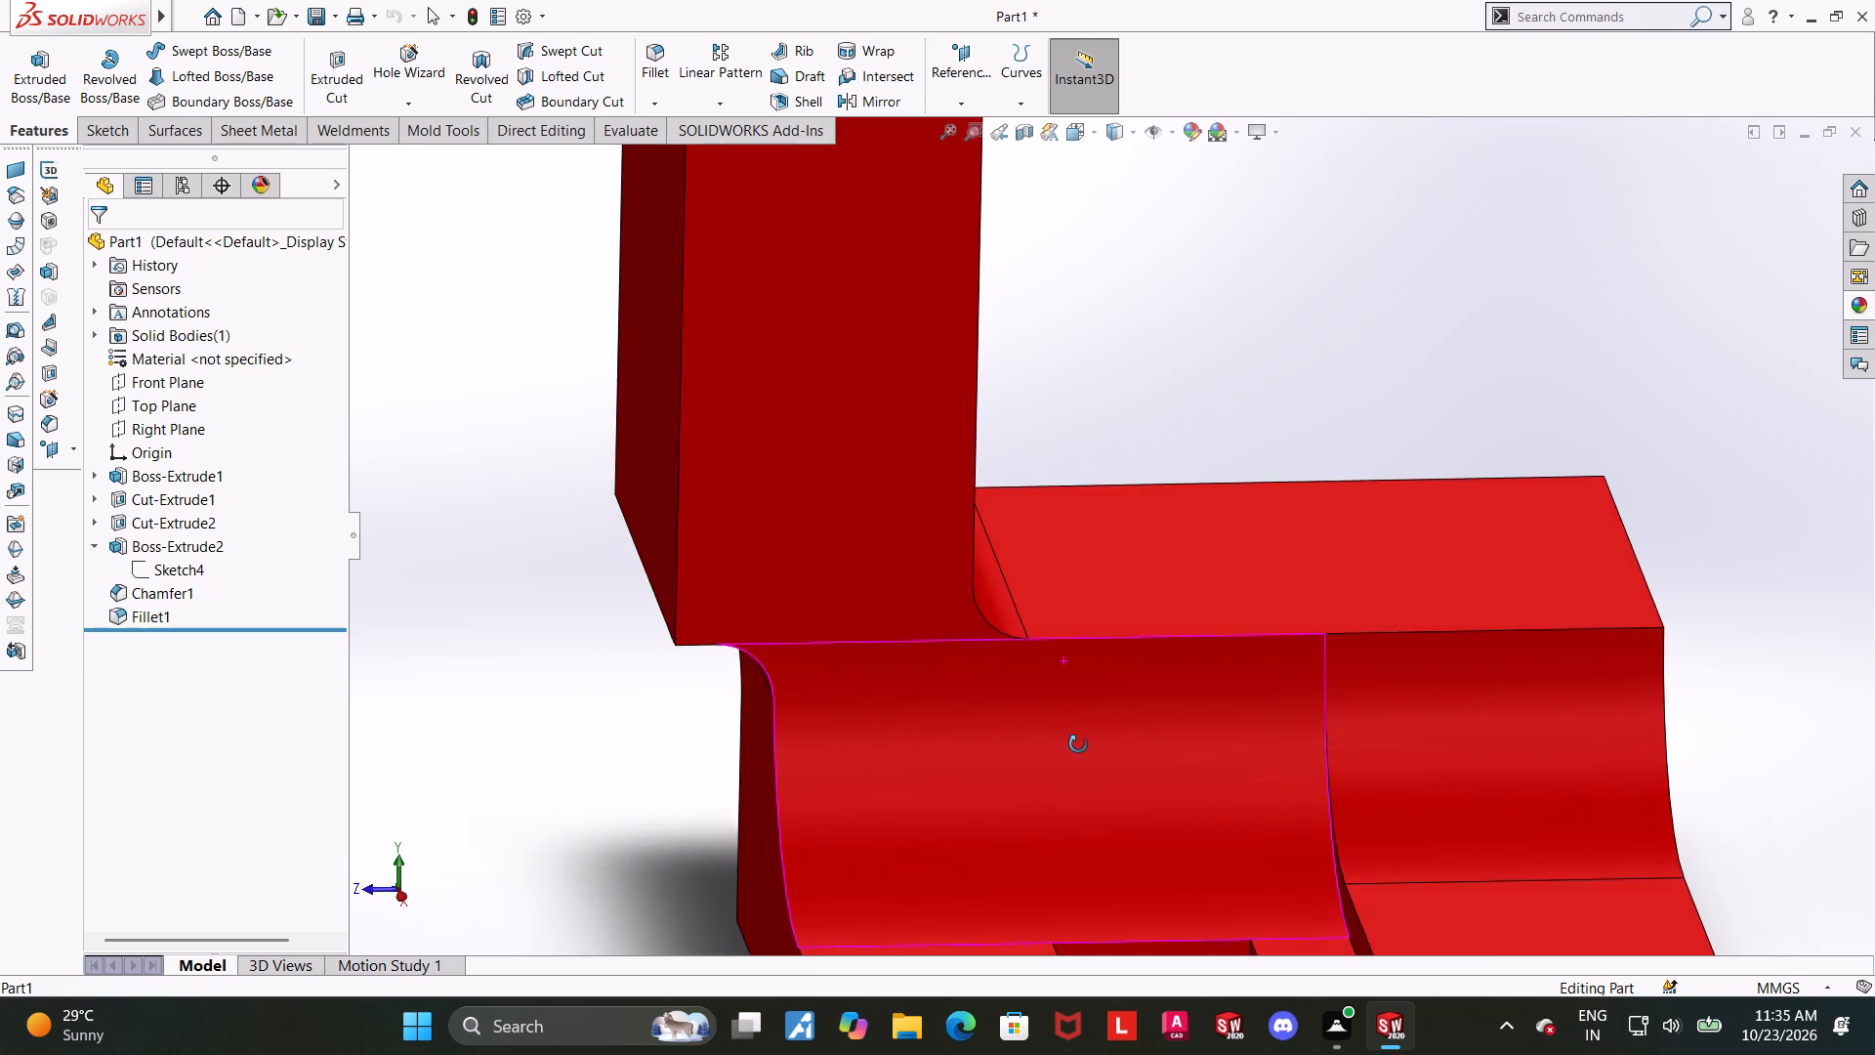
pyautogui.moveTo(1078, 744); pyautogui.dragTo(1075, 743, button='middle')
pyautogui.scroll(2, 1072, 716)
pyautogui.moveTo(1093, 715); pyautogui.dragTo(1087, 697, button='middle')
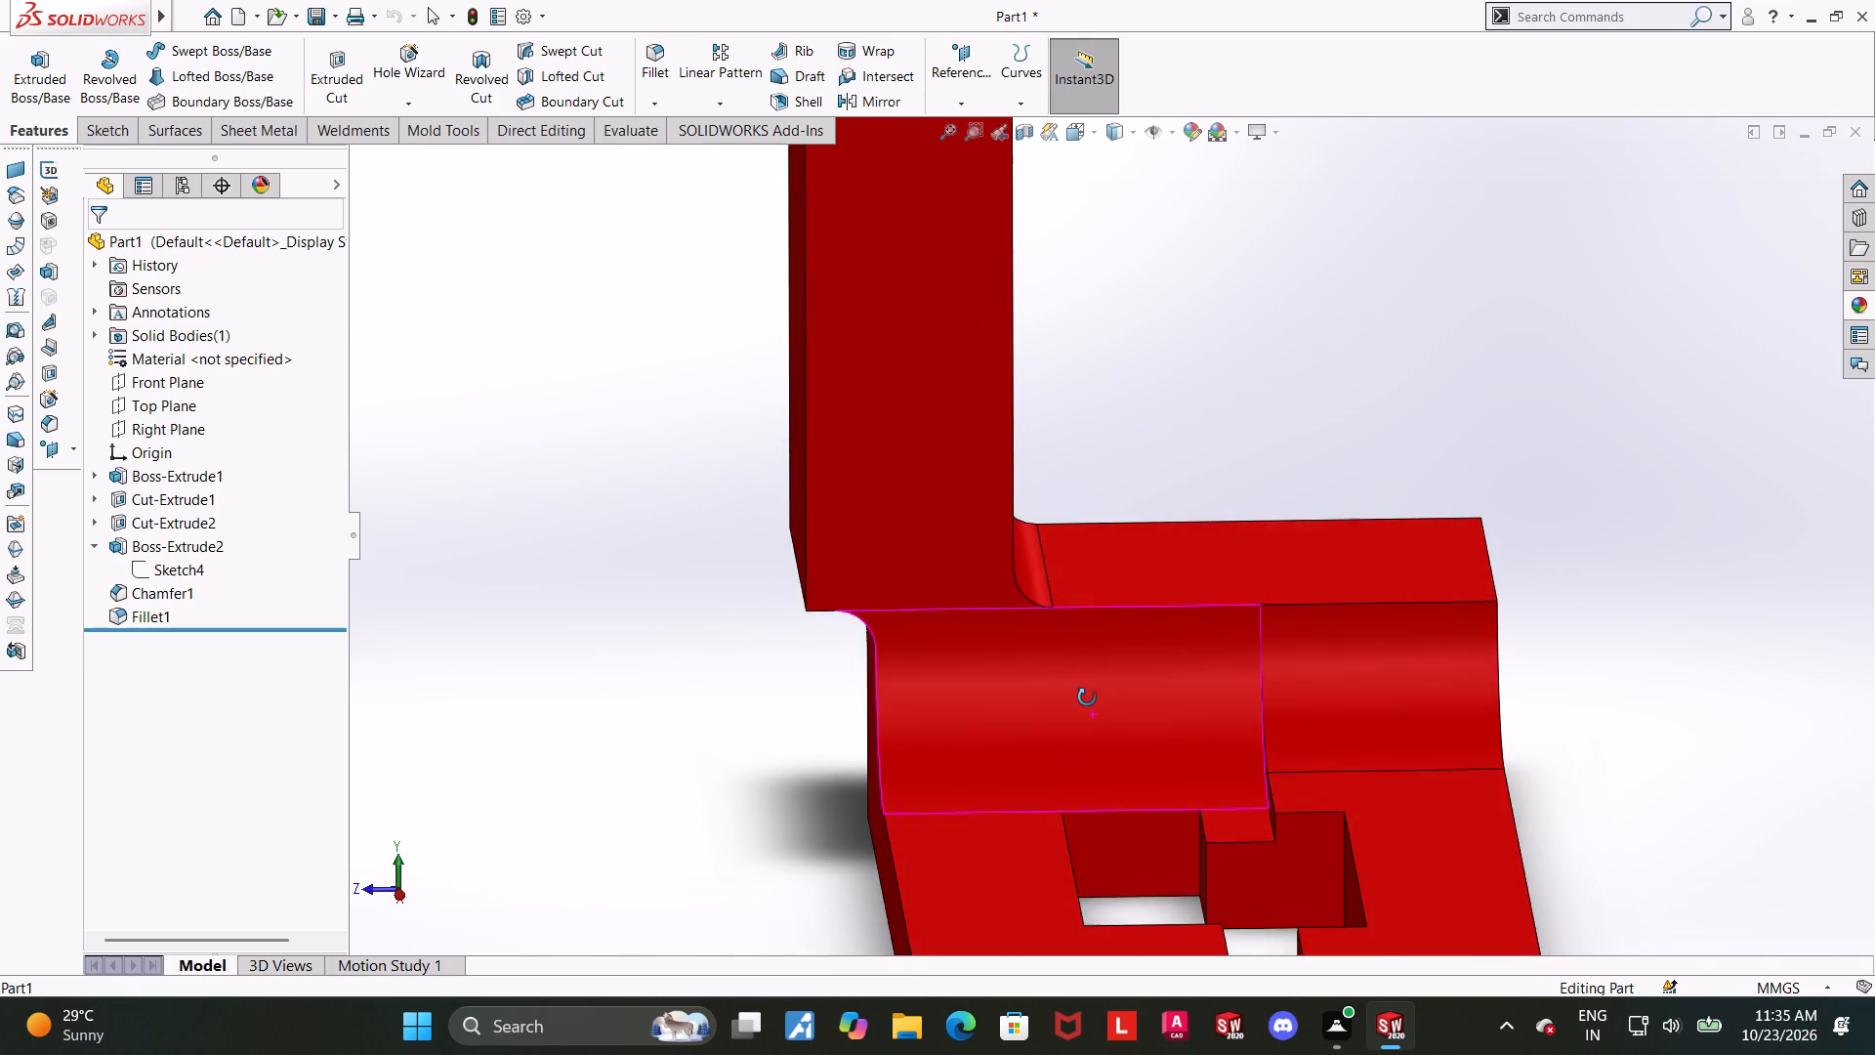
pyautogui.moveTo(1087, 697); pyautogui.dragTo(1252, 599, button='middle')
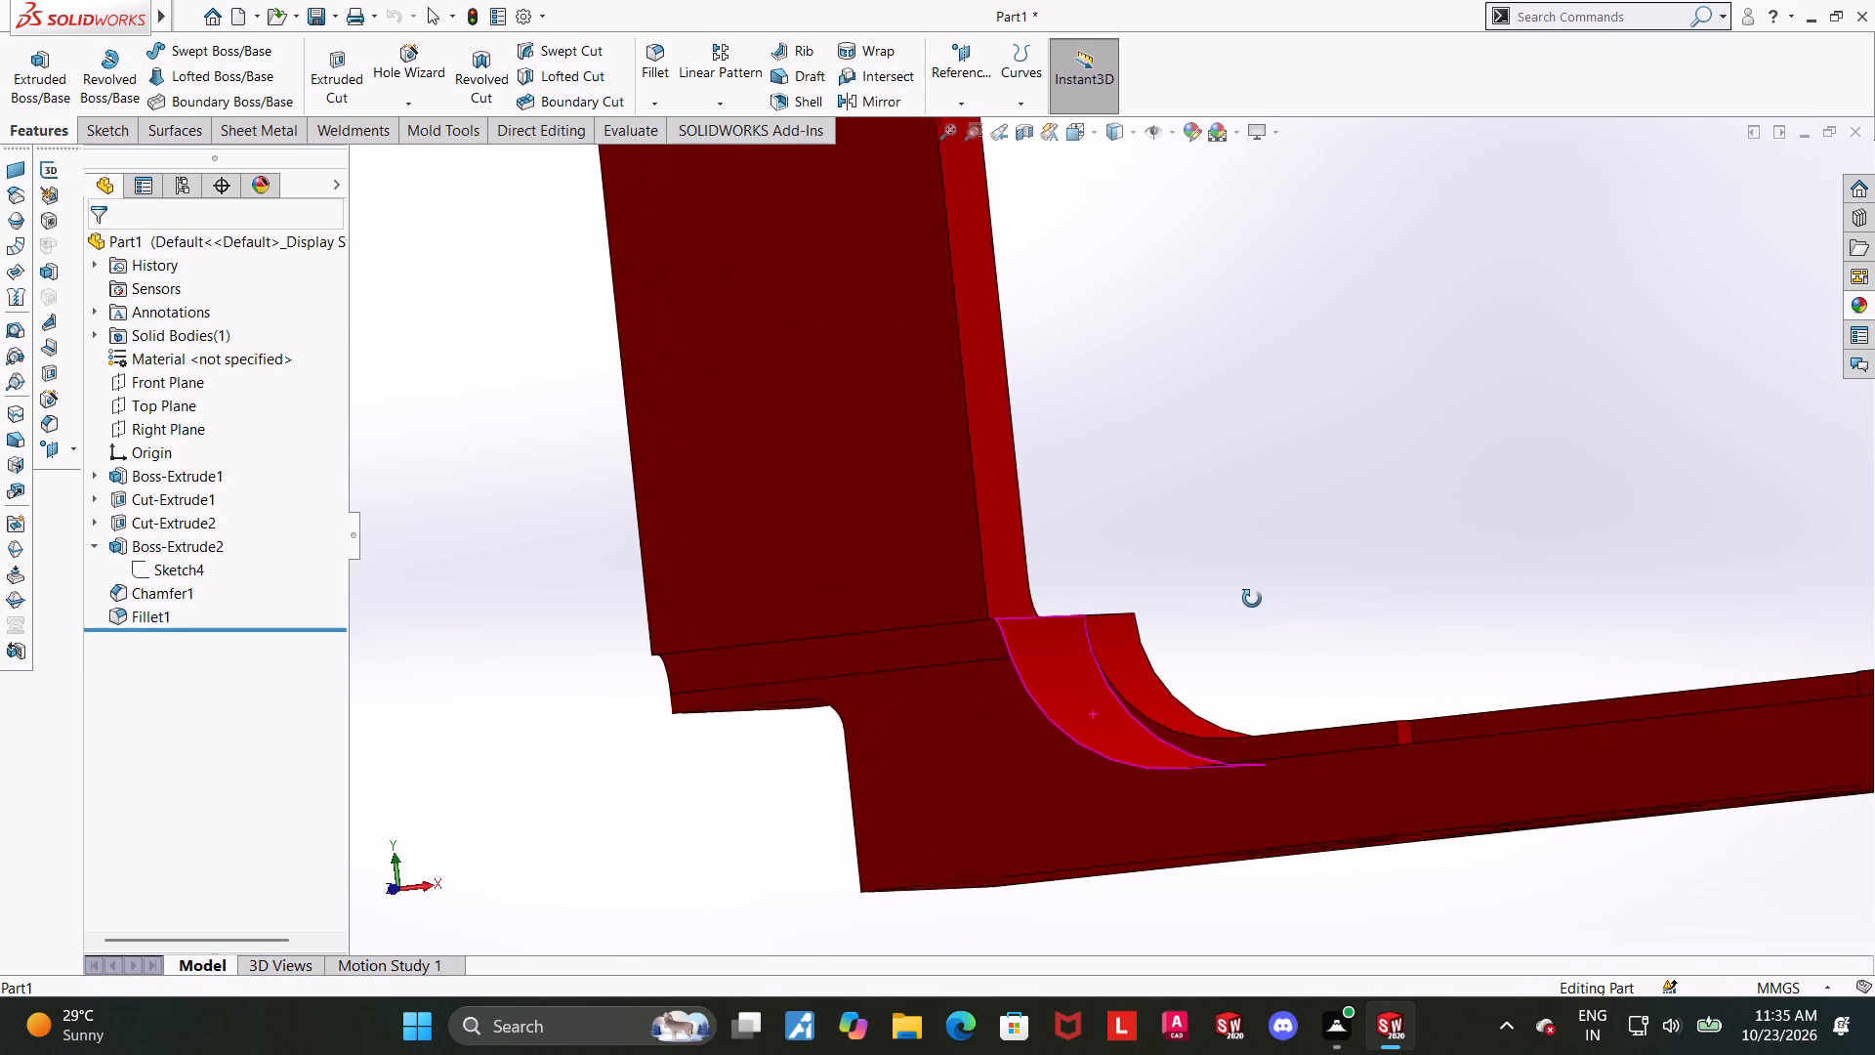
pyautogui.moveTo(1252, 599); pyautogui.dragTo(1224, 621, button='middle')
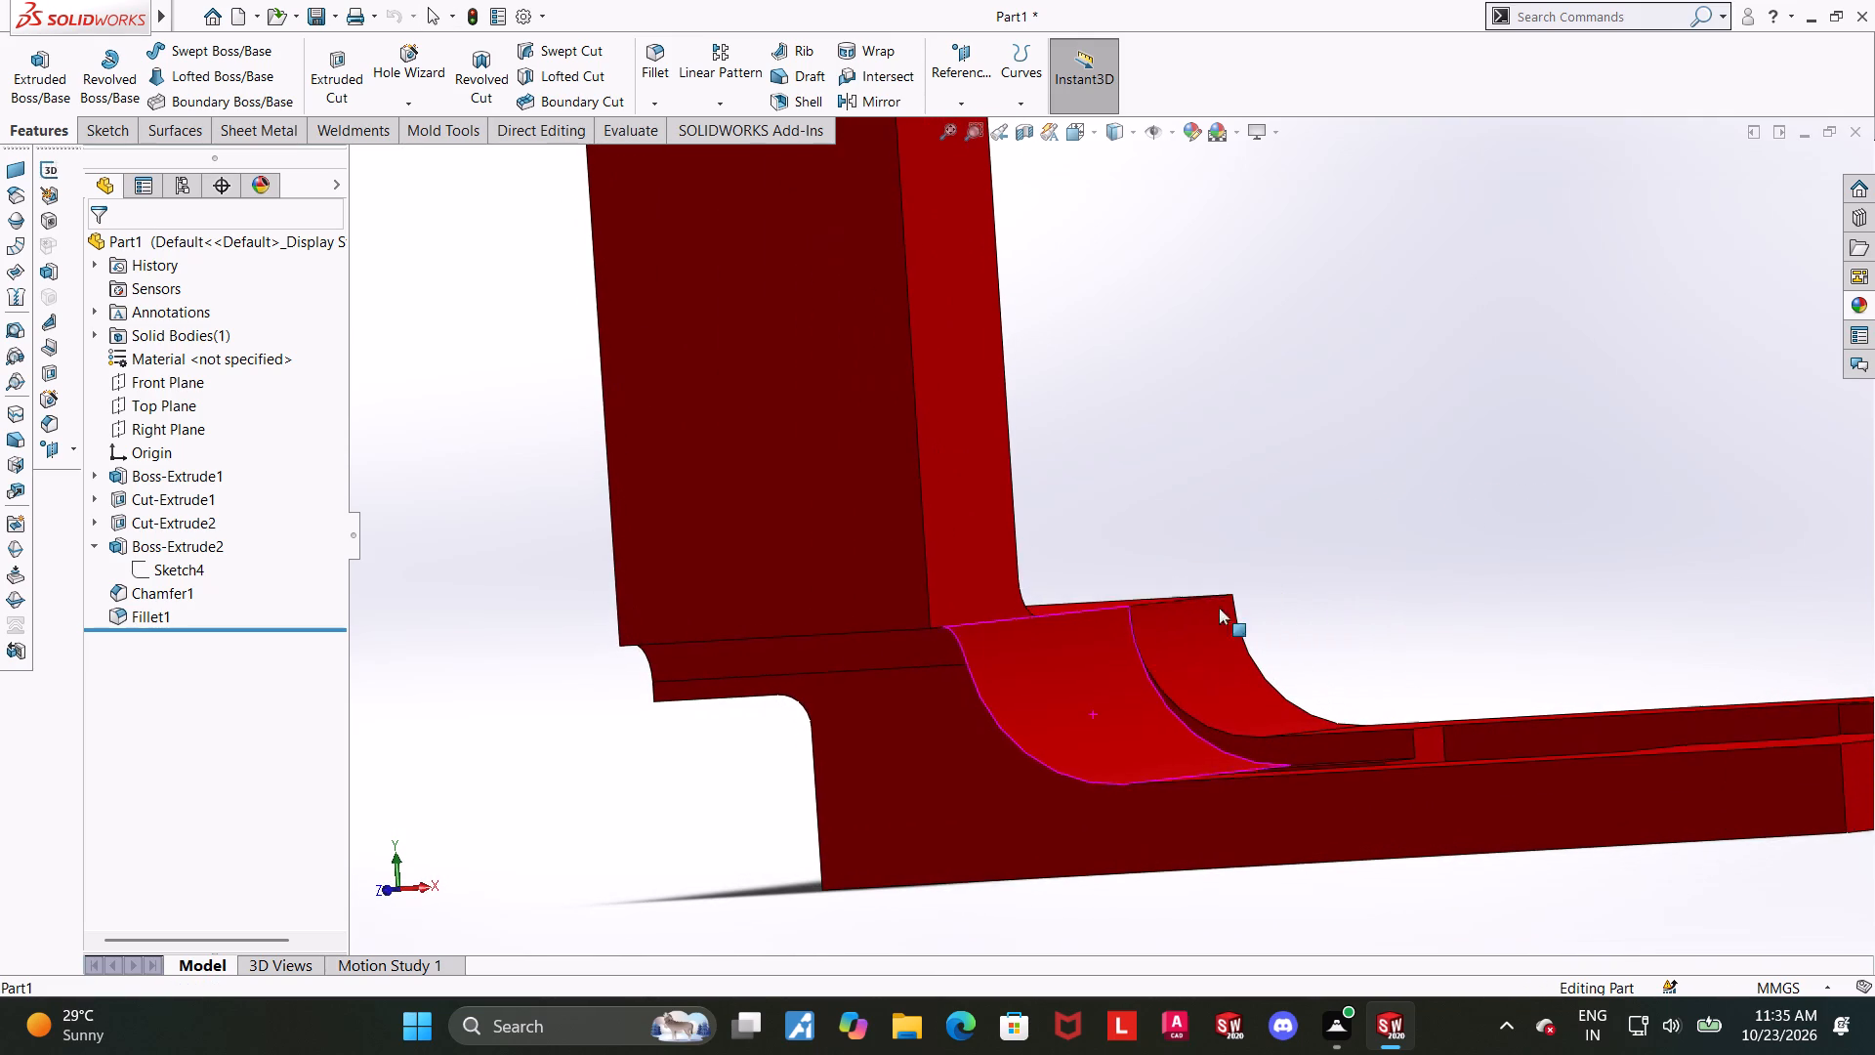
pyautogui.click(1078, 141)
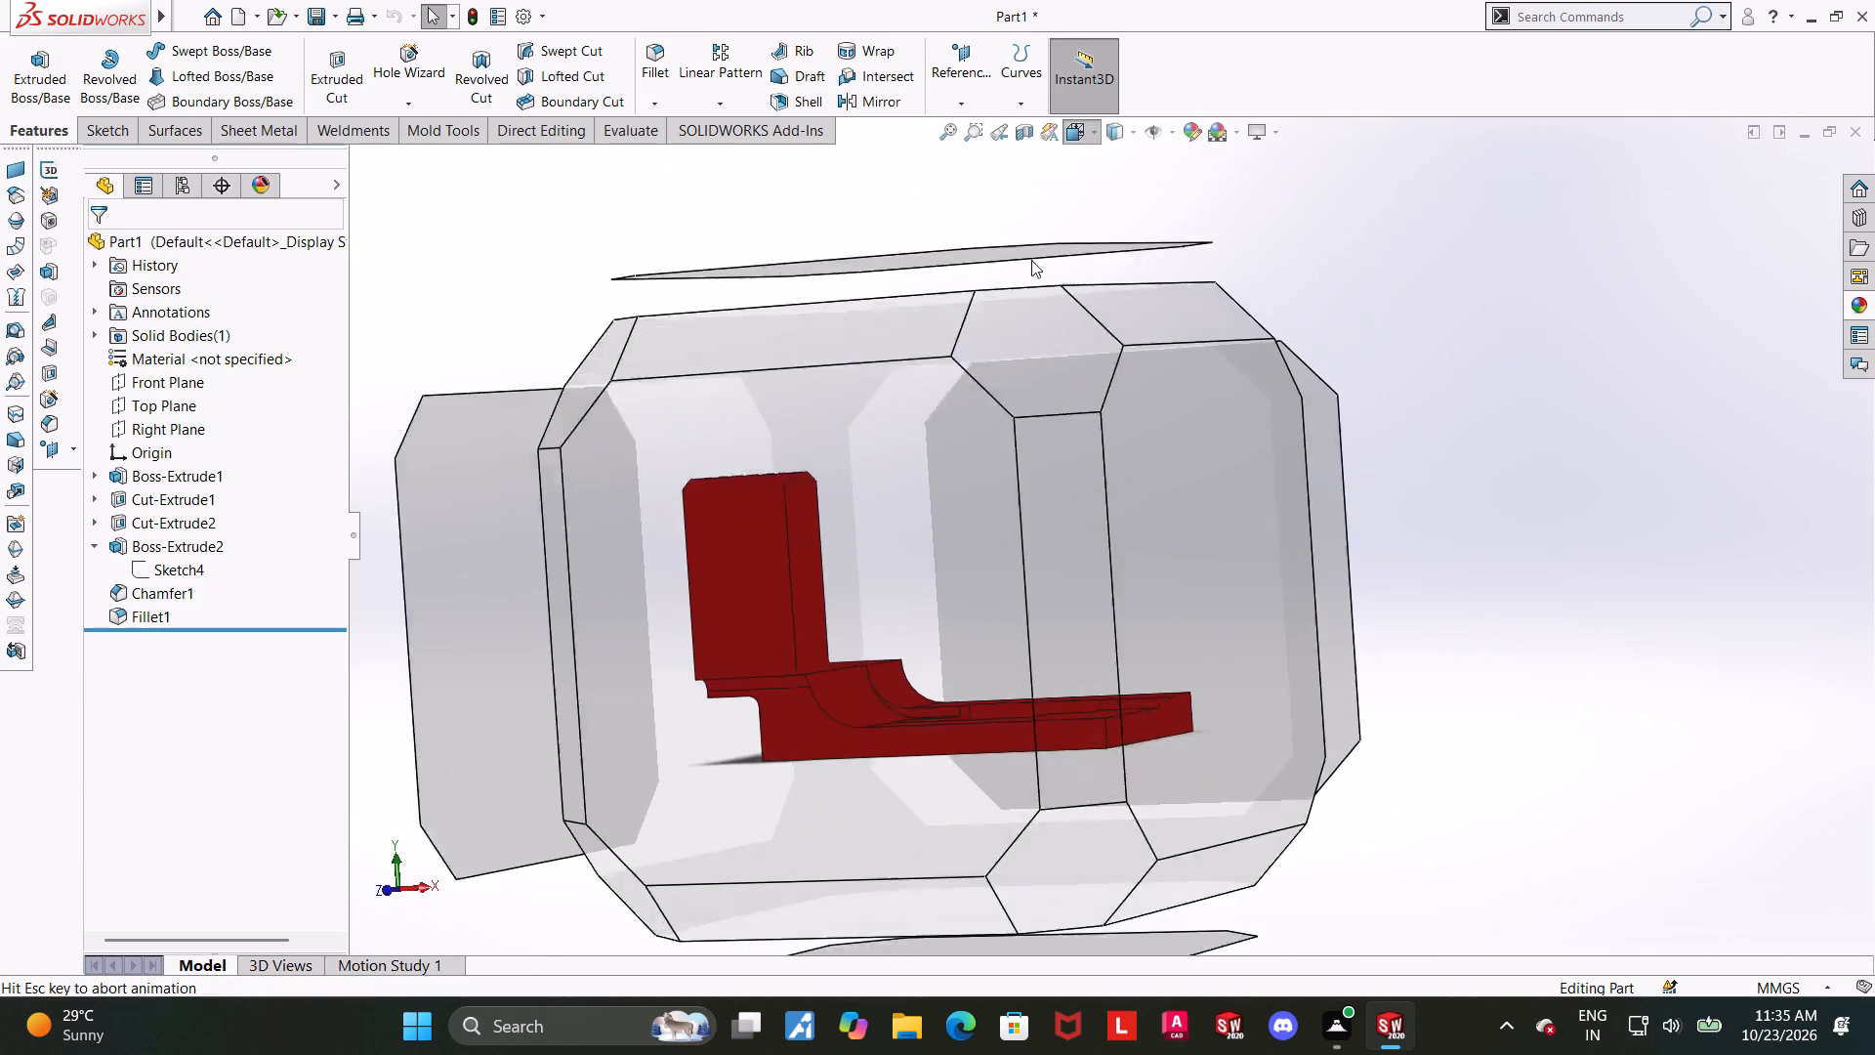
pyautogui.click(768, 599)
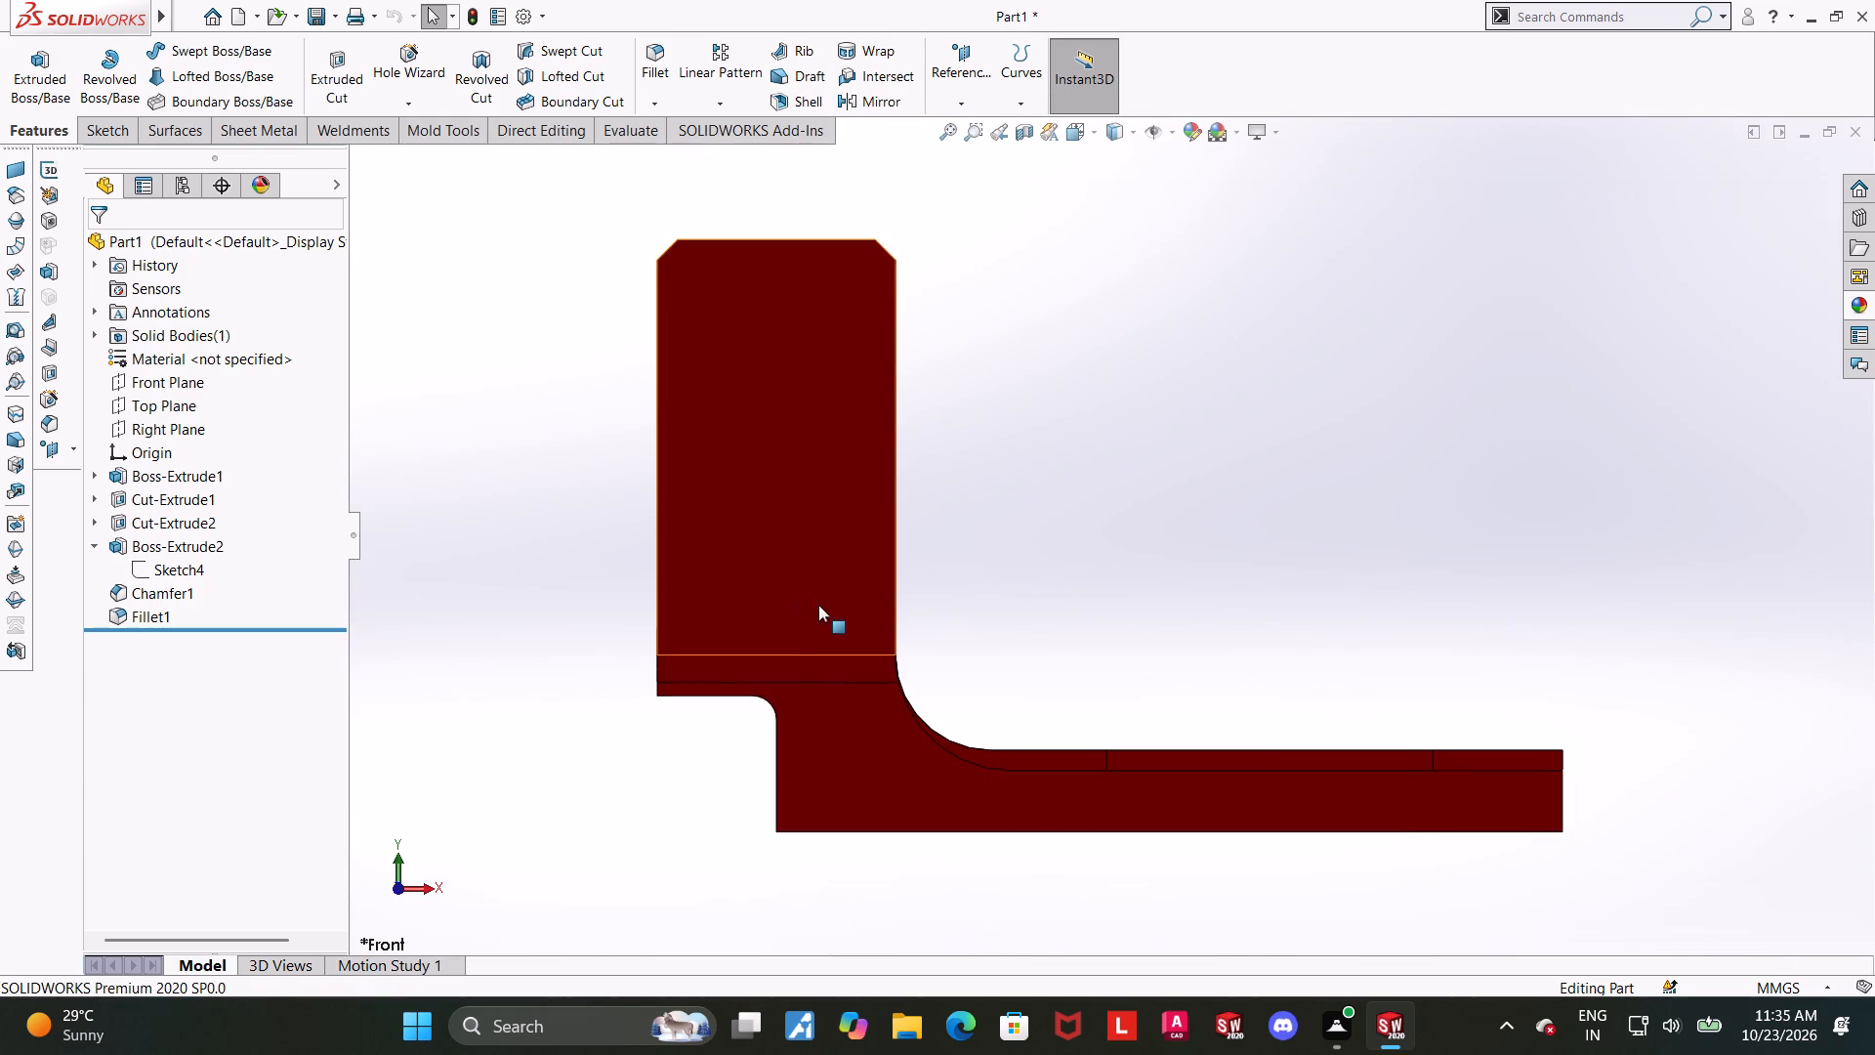
pyautogui.scroll(-3, 787, 596)
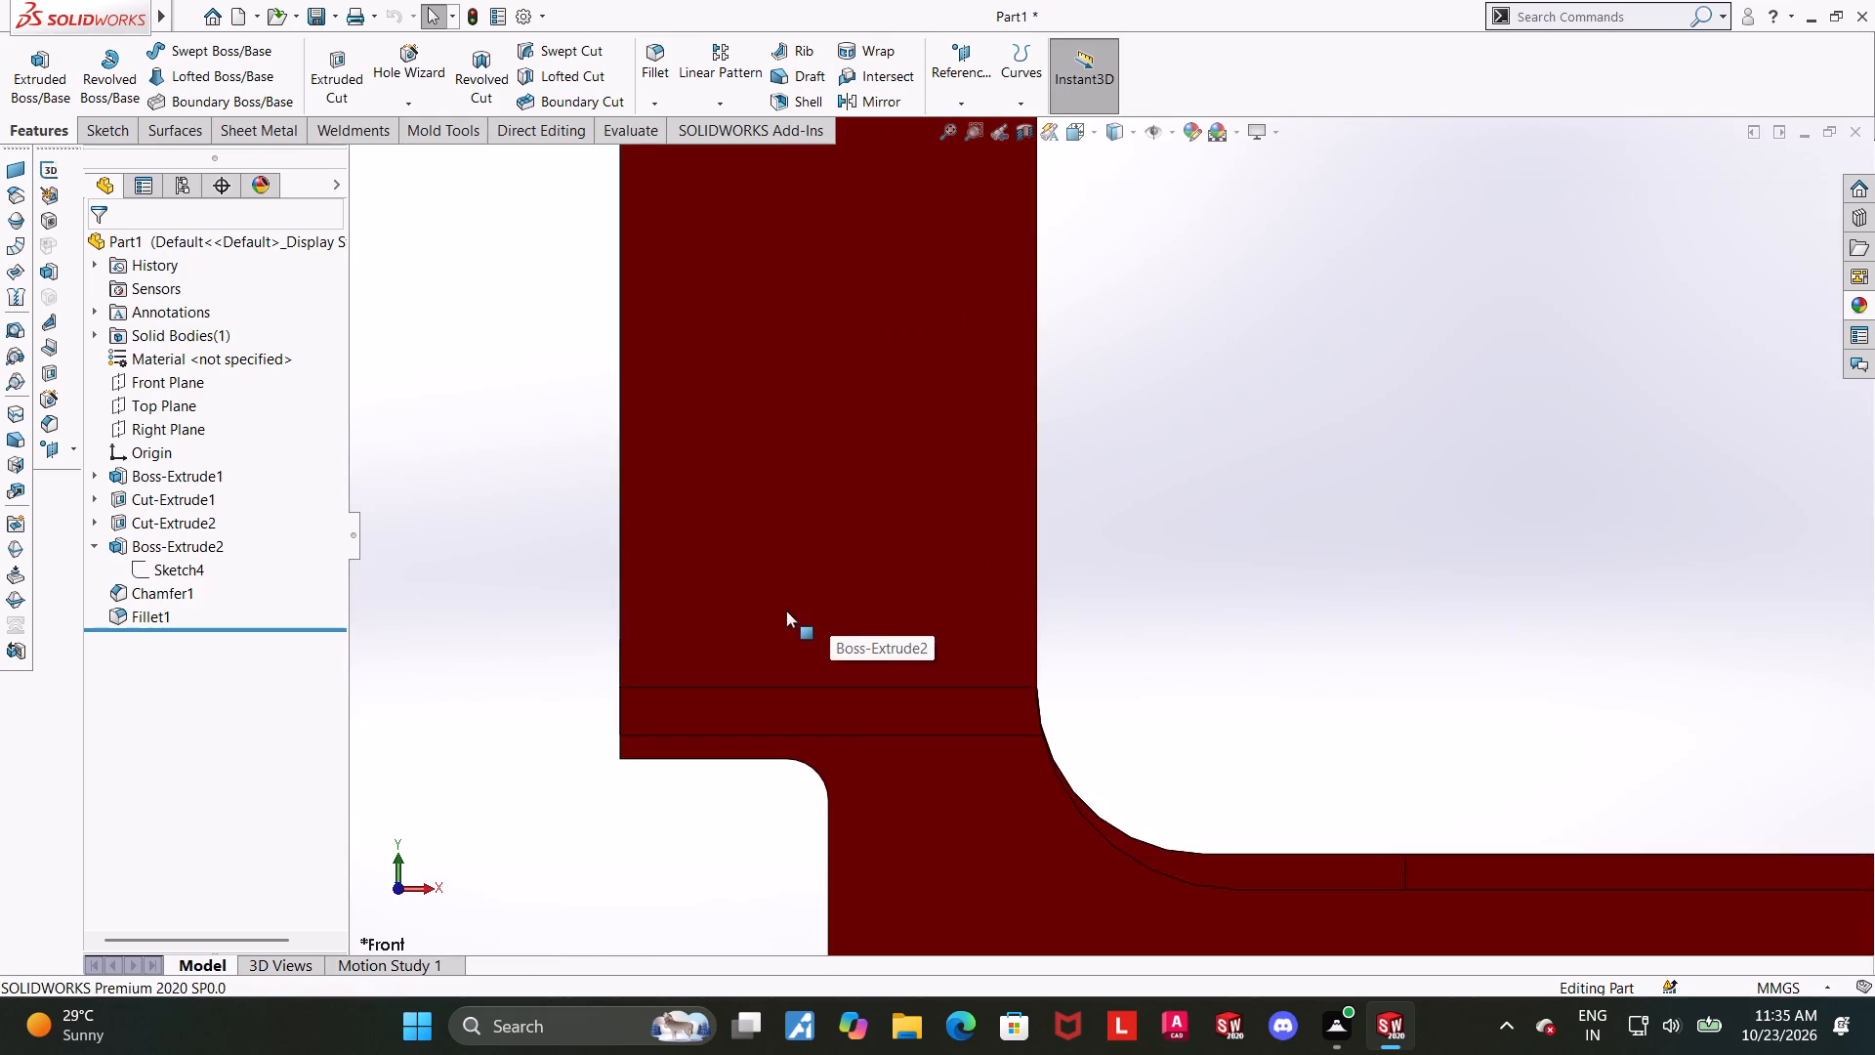
# Measure the distance between the underside of the upright block's overhang and the underside of the base's end ledge.
pyautogui.moveTo(786, 613); pyautogui.dragTo(788, 546, button='middle')
pyautogui.scroll(4, 790, 596)
pyautogui.scroll(-4, 969, 700)
pyautogui.moveTo(972, 655); pyautogui.dragTo(1042, 582, button='middle')
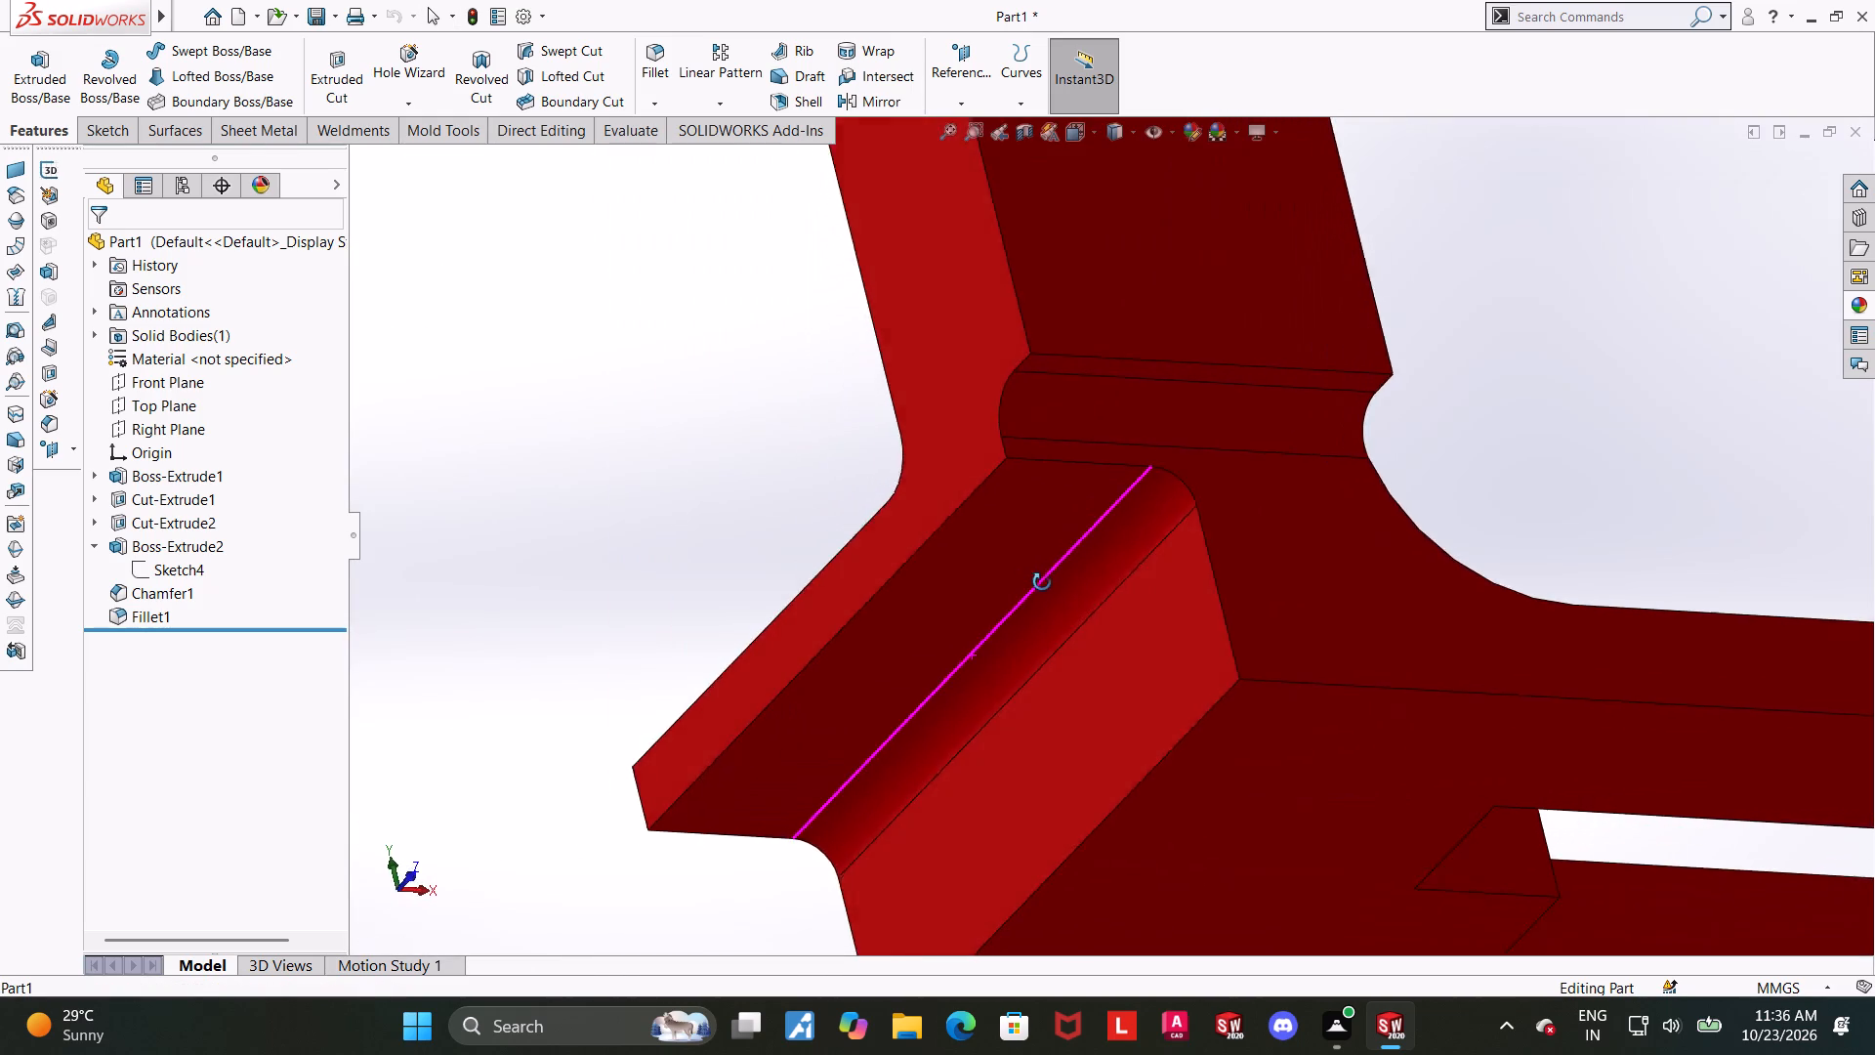
pyautogui.moveTo(1042, 582); pyautogui.dragTo(1030, 488, button='middle')
pyautogui.click(638, 148)
pyautogui.click(637, 136)
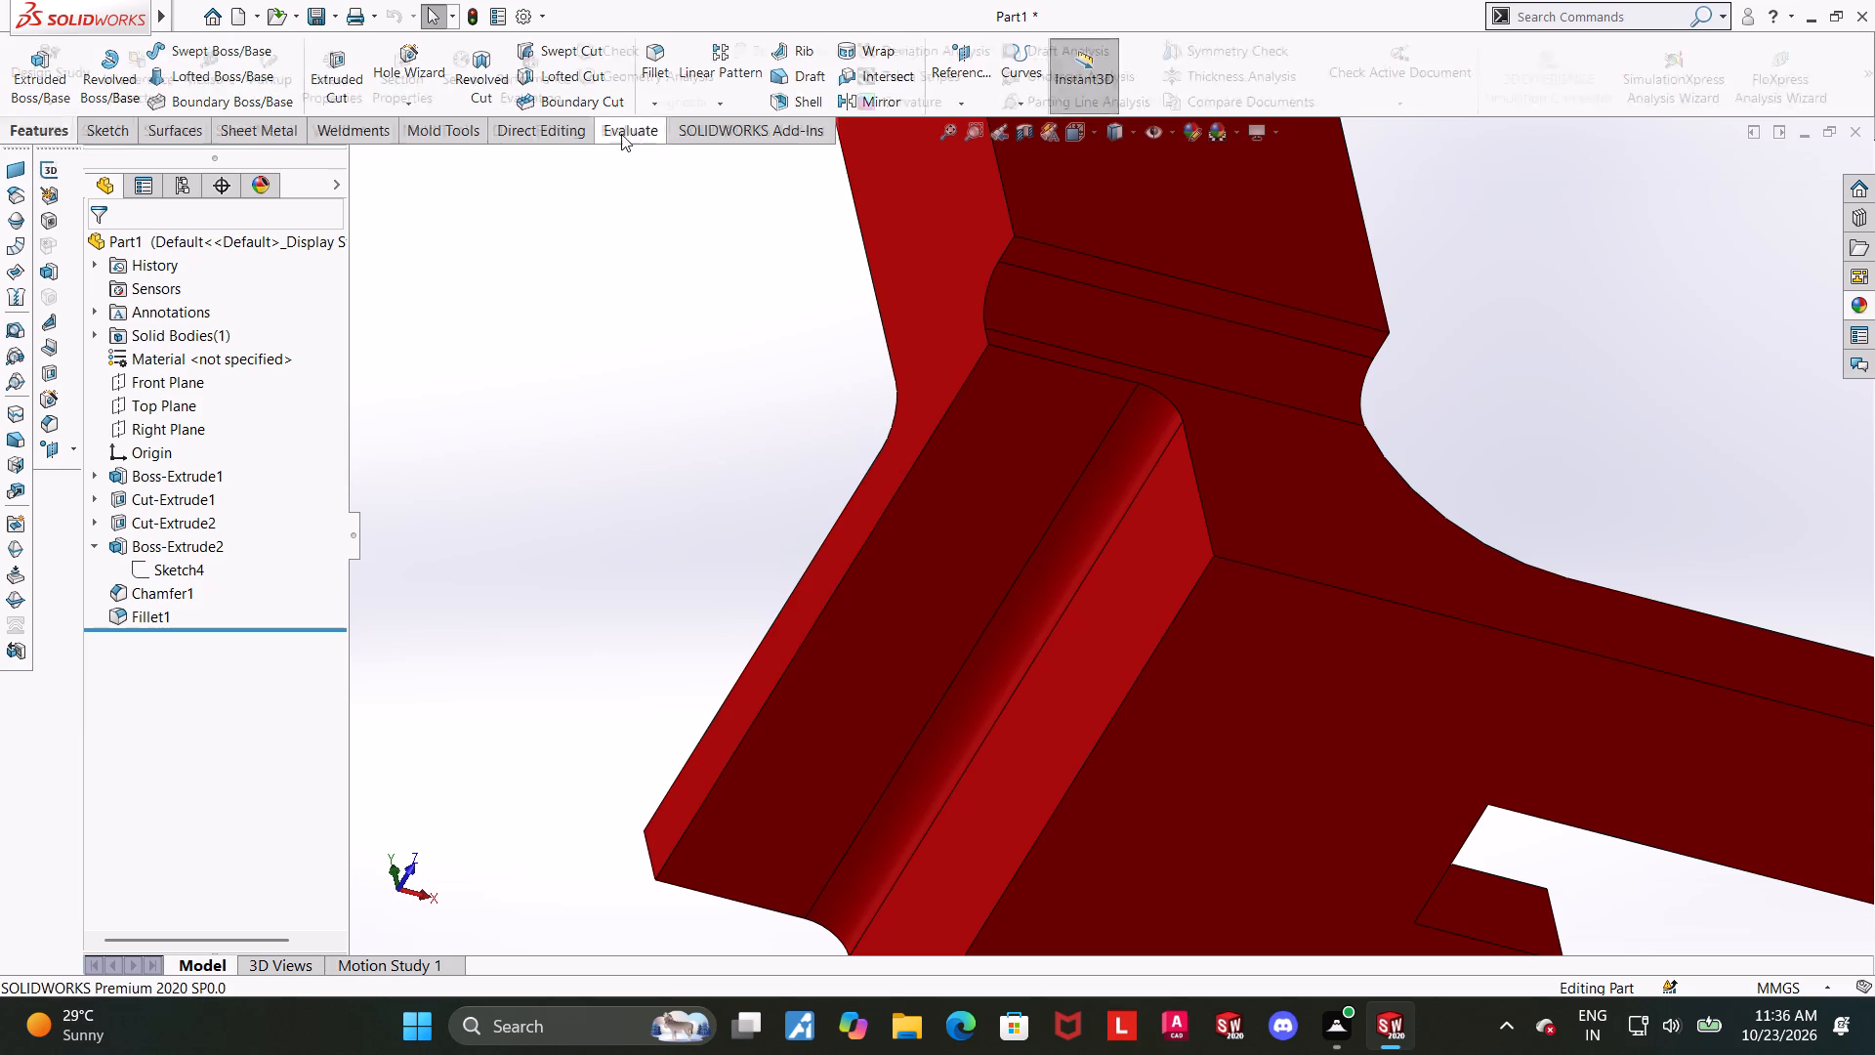
pyautogui.click(219, 62)
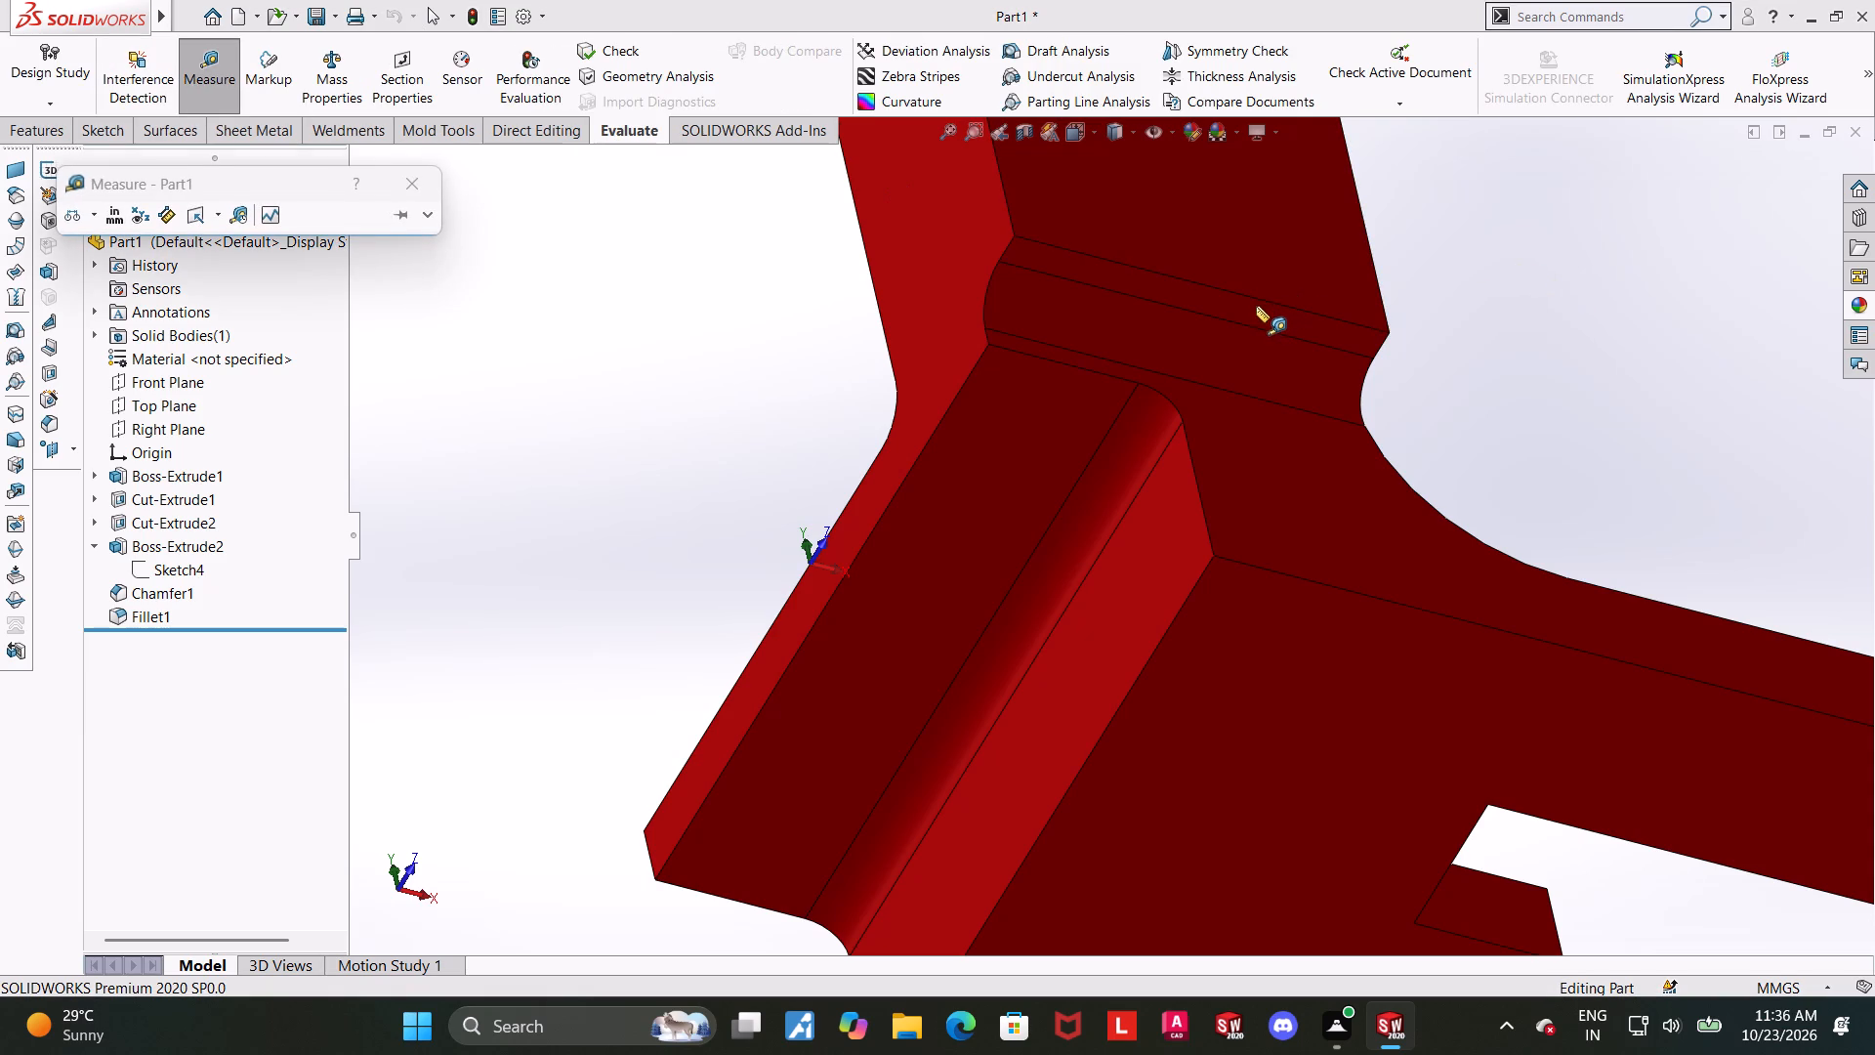
pyautogui.click(1256, 306)
pyautogui.click(1067, 417)
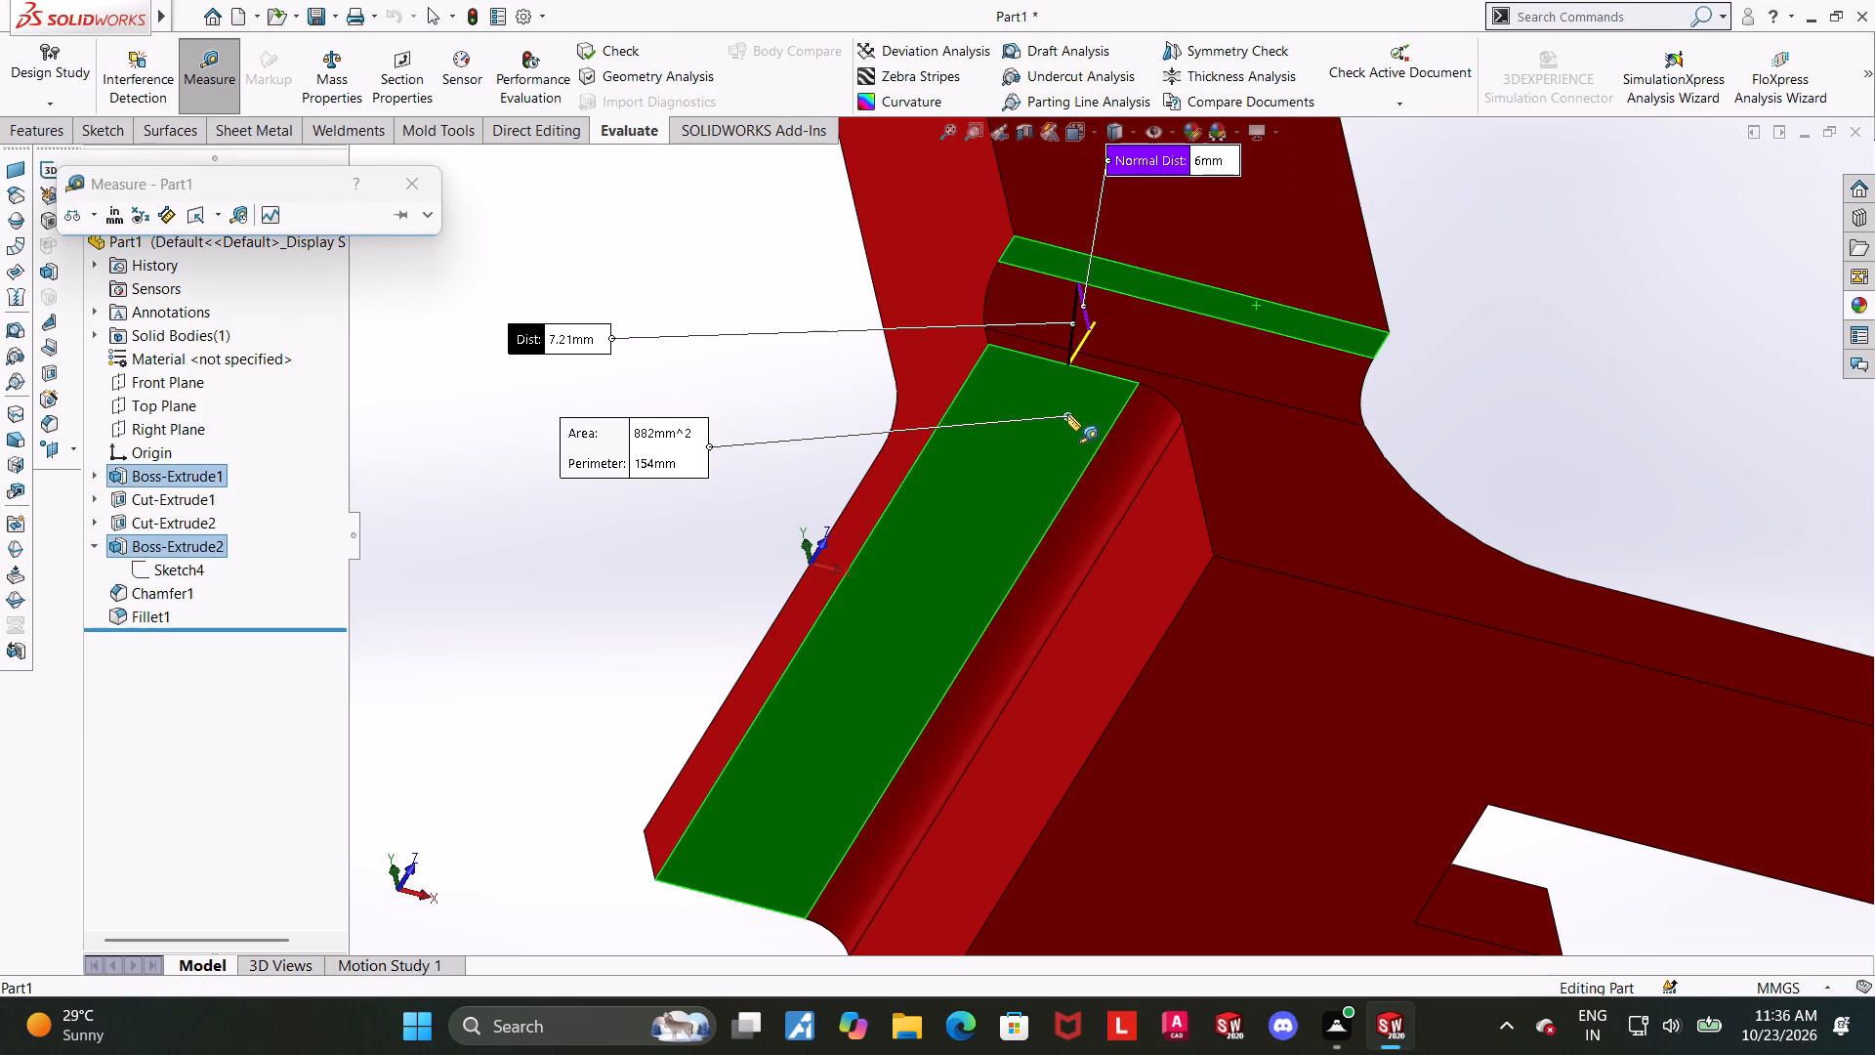
pyautogui.scroll(4, 1067, 414)
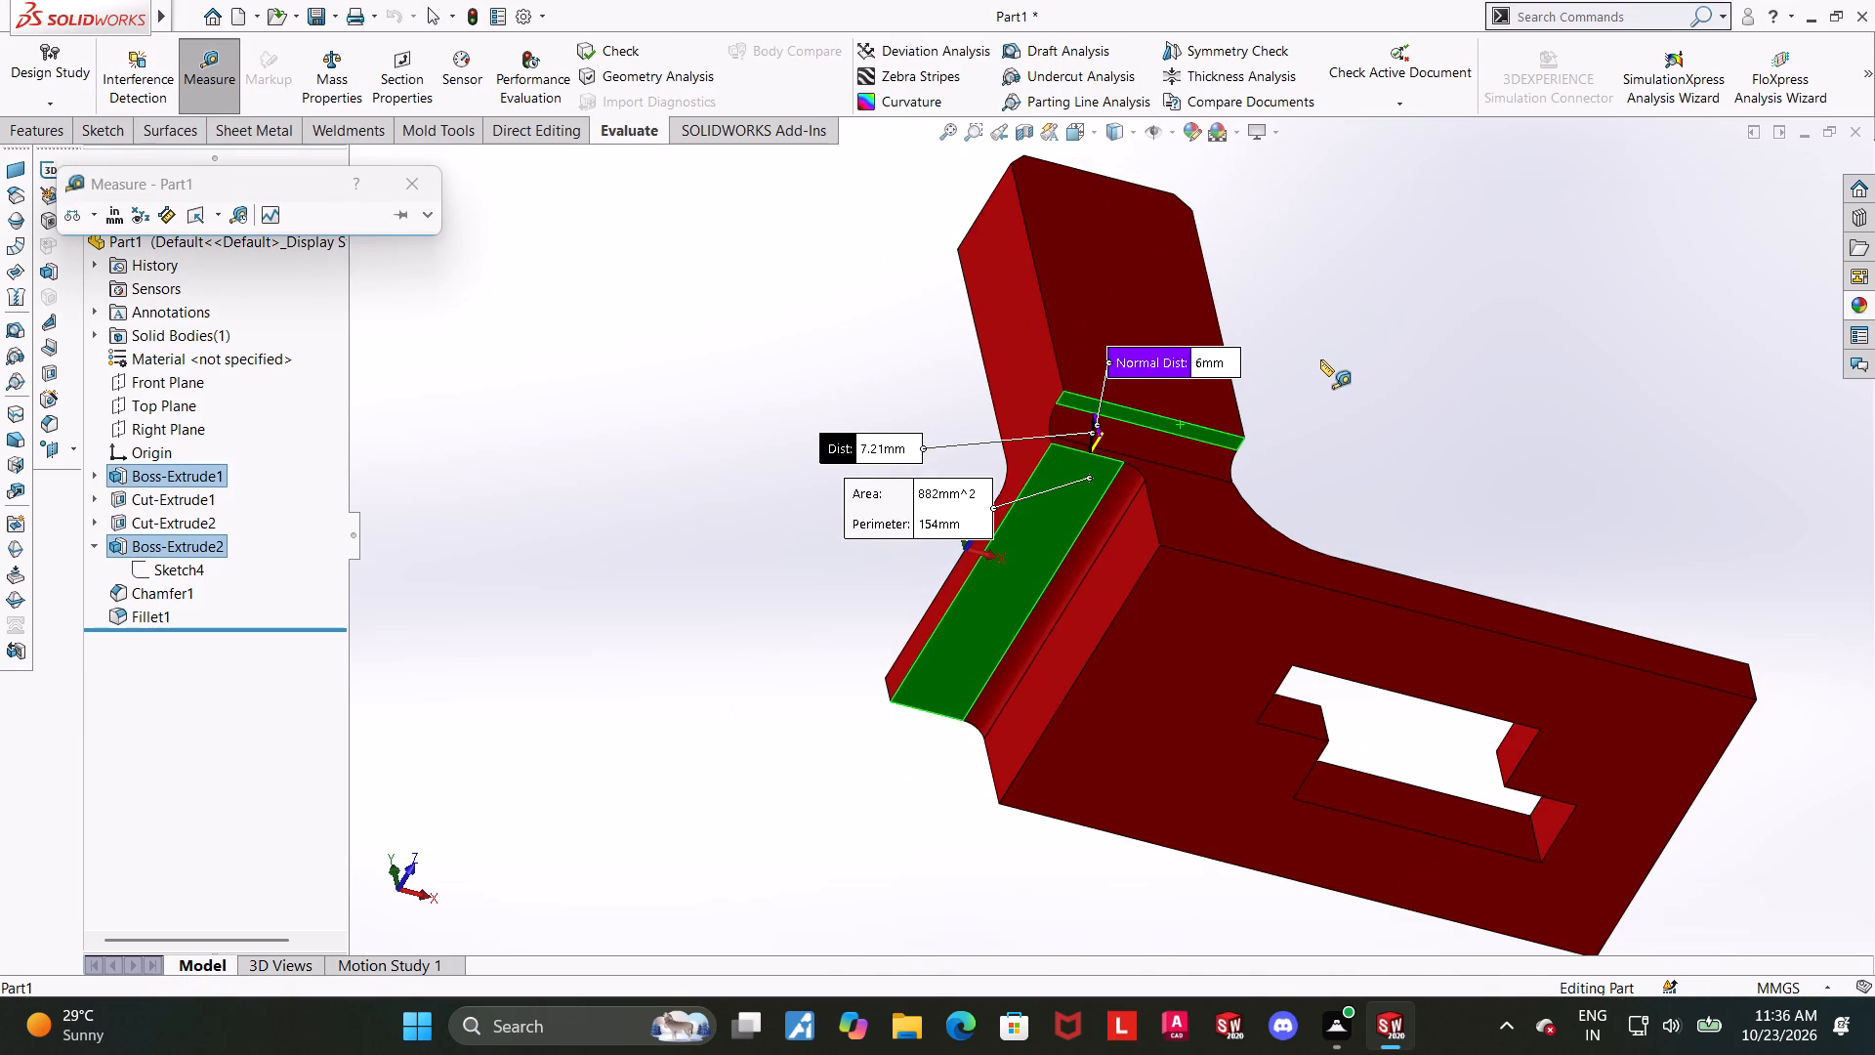
pyautogui.scroll(-2, 1316, 363)
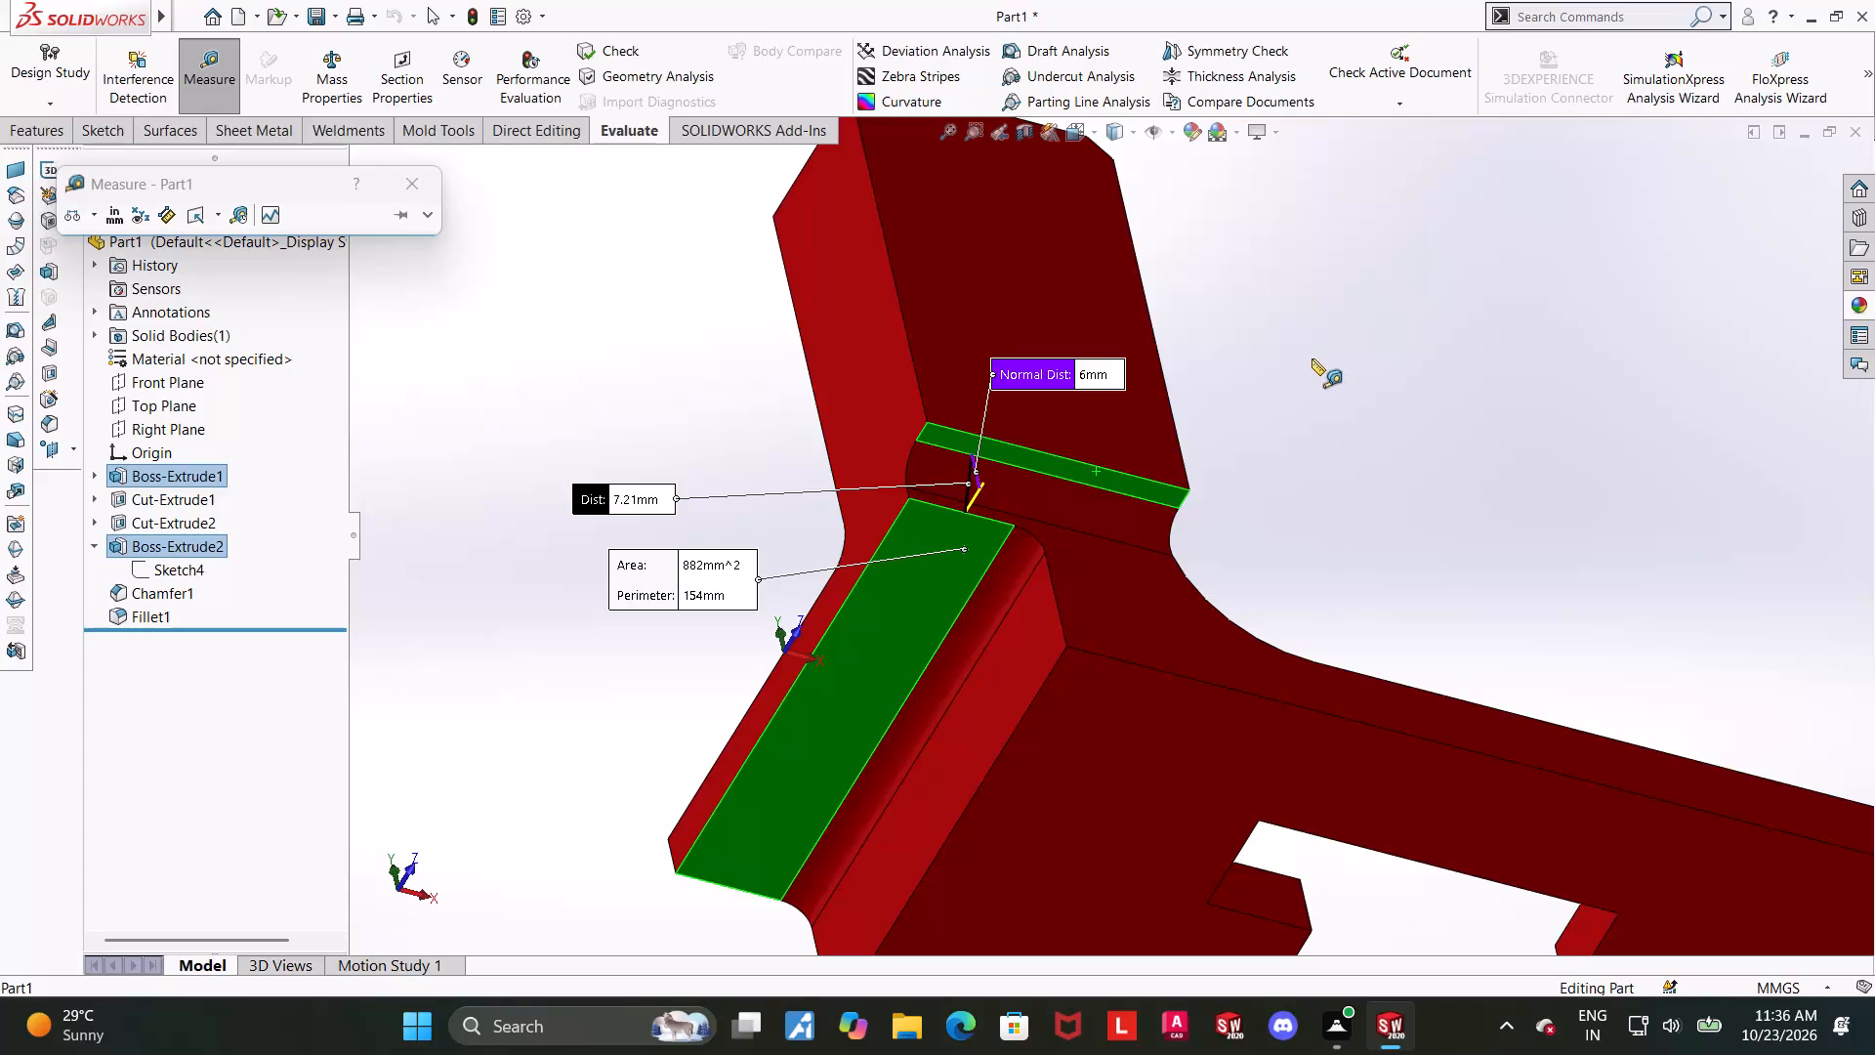
pyautogui.press('Escape')
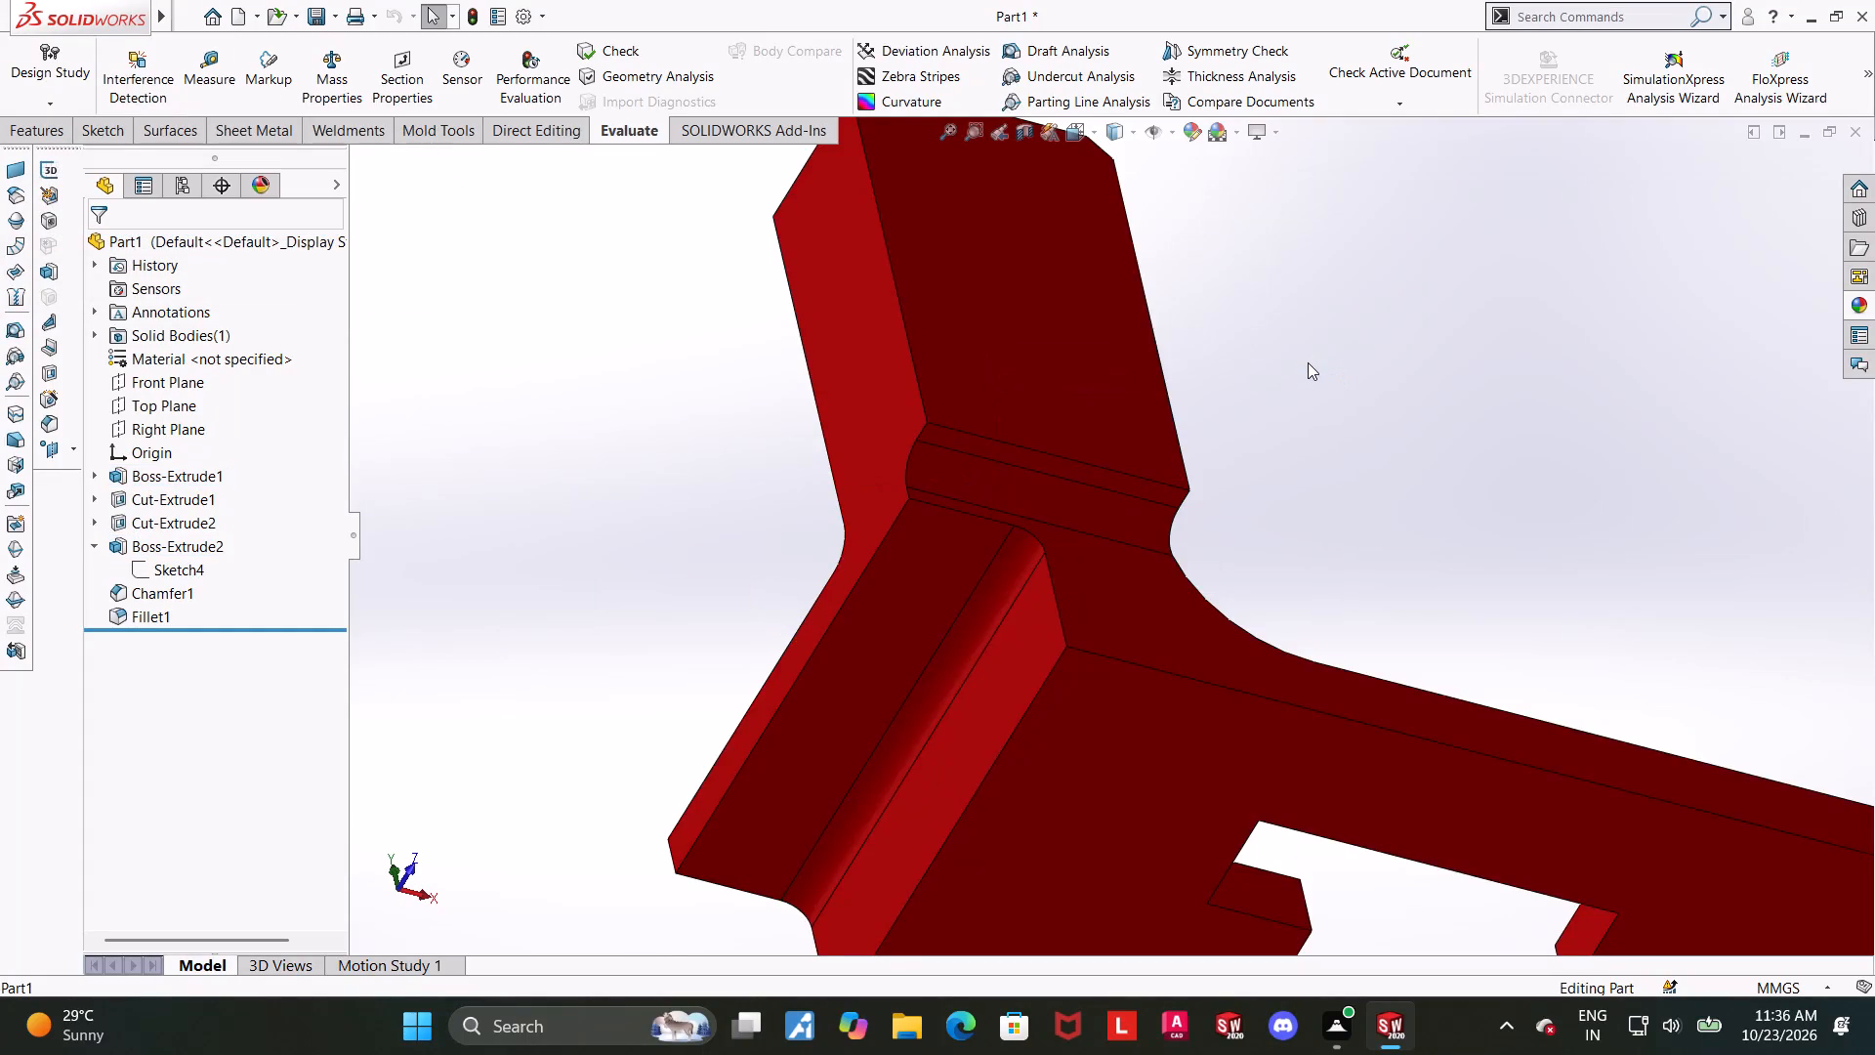
# Measure the radius of the rounded inner corner beneath the base's end ledge.
pyautogui.moveTo(1301, 366); pyautogui.dragTo(1281, 408, button='middle')
pyautogui.click(214, 87)
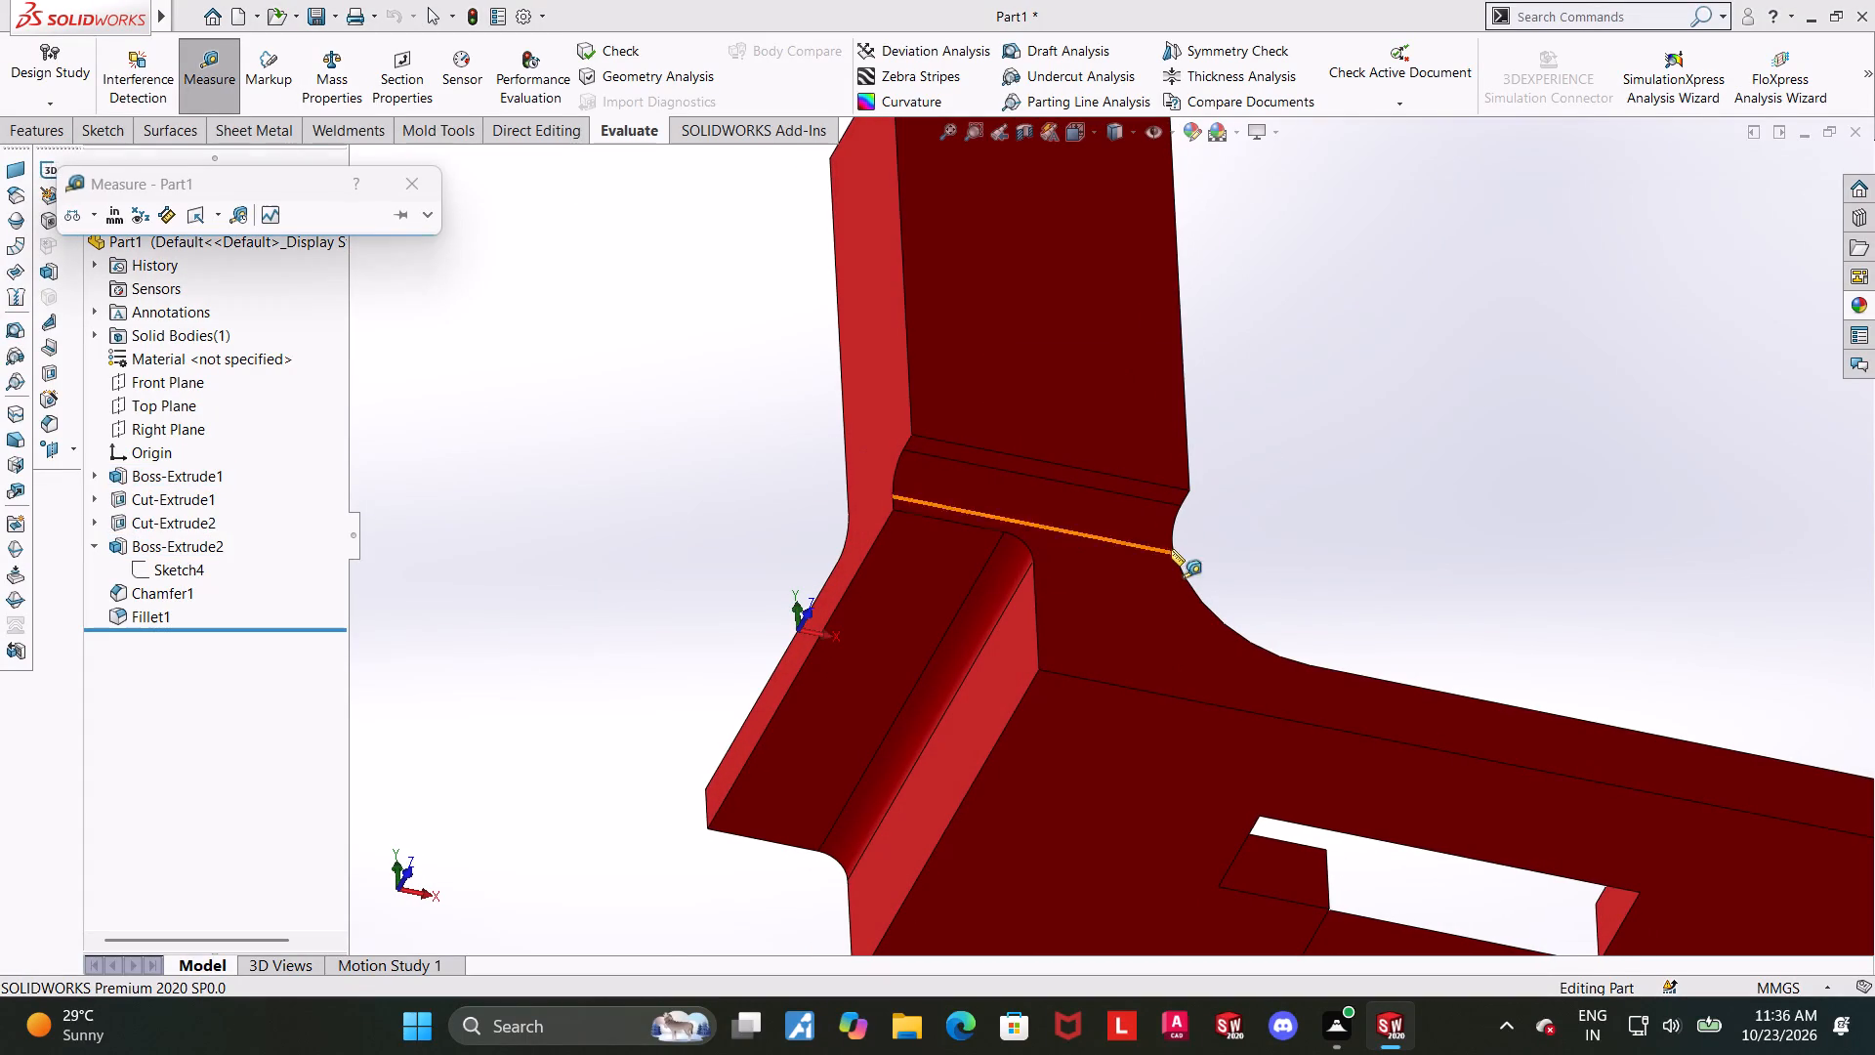
pyautogui.click(1007, 561)
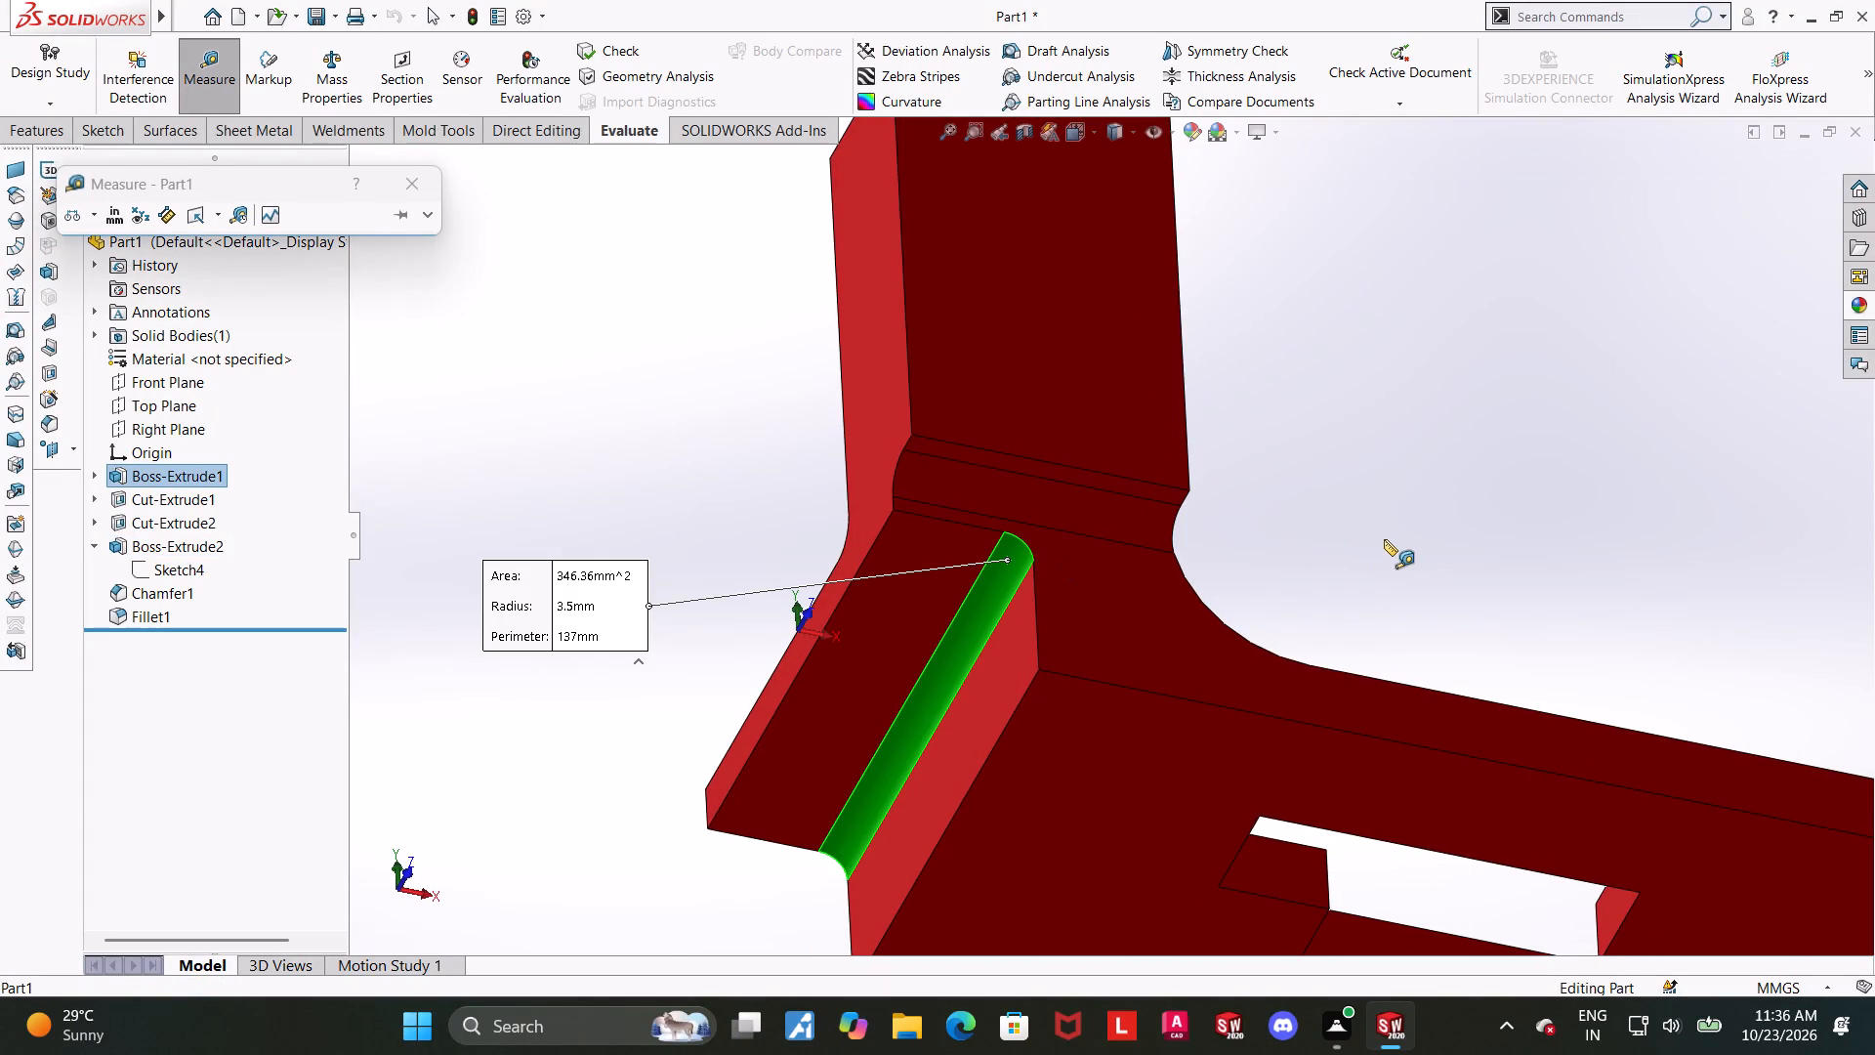
pyautogui.press('Escape')
# Measure the radius of the concave transition faces between the base's raised end and its slotted plate.
pyautogui.moveTo(1423, 541); pyautogui.dragTo(1298, 606, button='middle')
pyautogui.scroll(3, 1299, 606)
pyautogui.moveTo(1496, 543); pyautogui.dragTo(1507, 753, button='middle')
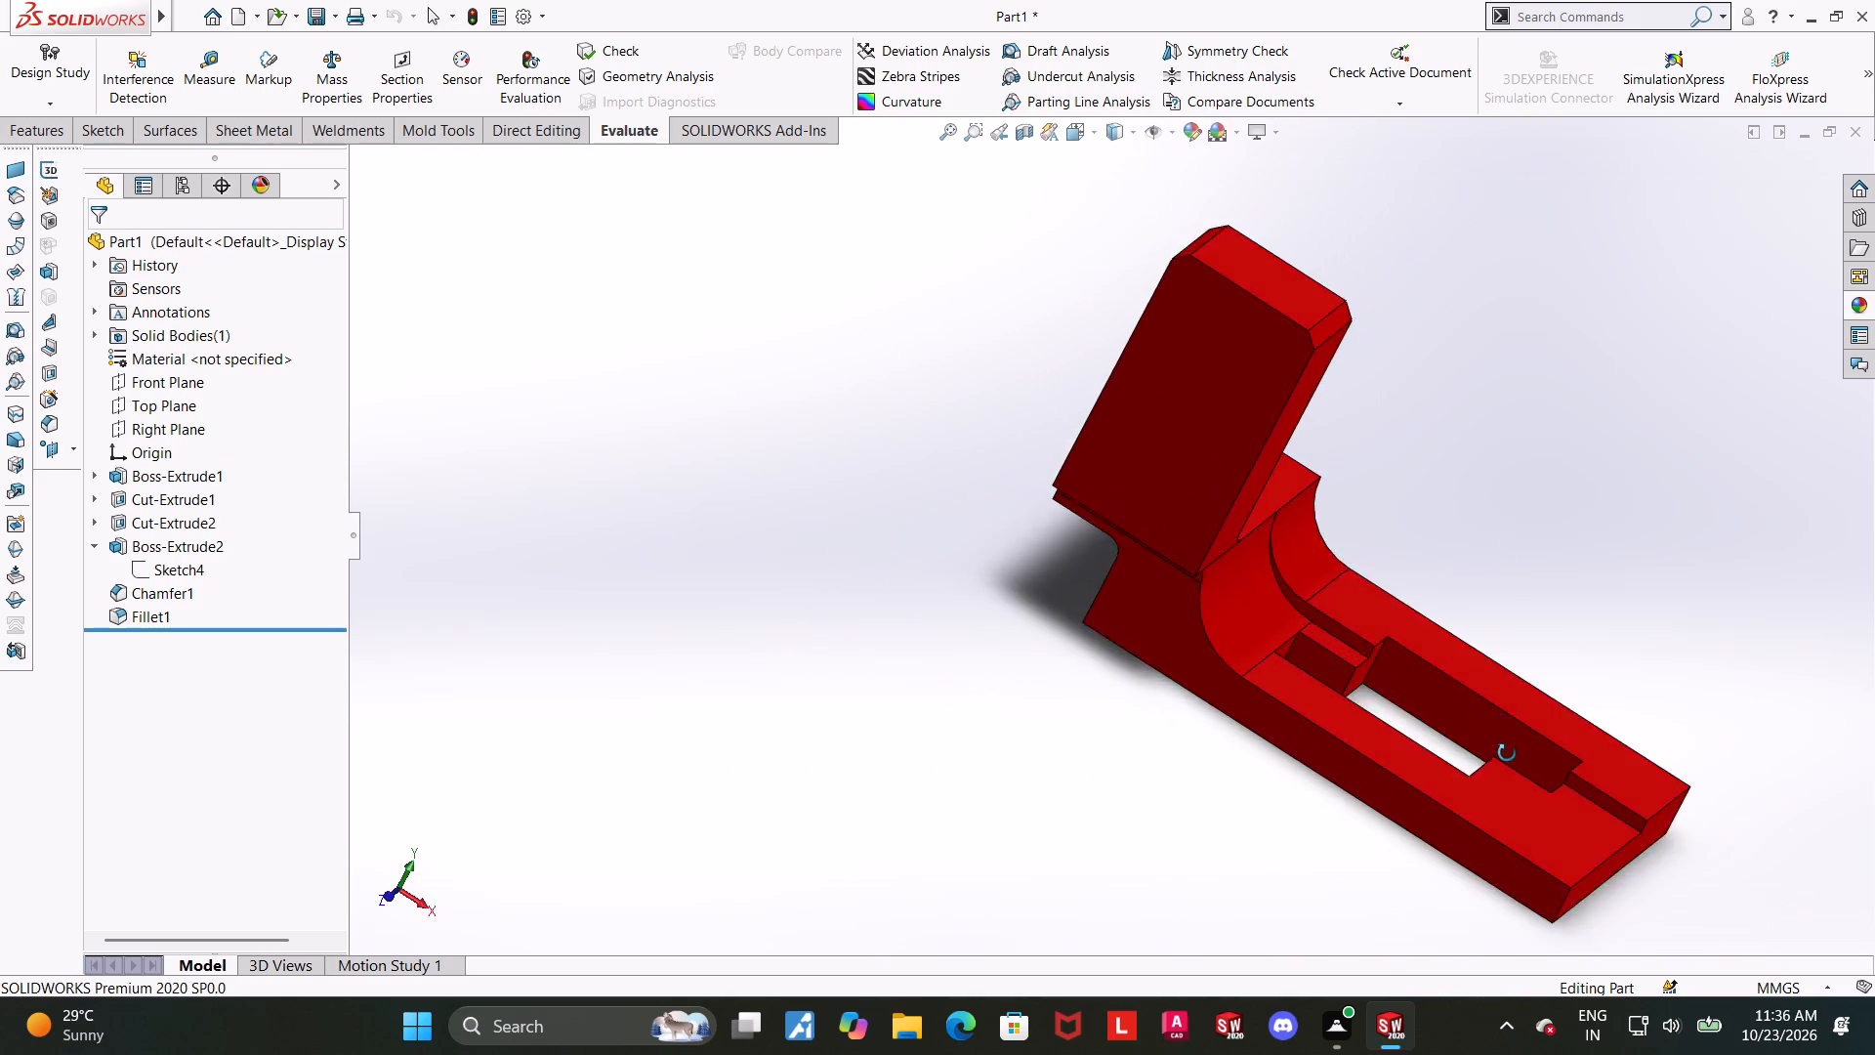
pyautogui.moveTo(1507, 753); pyautogui.dragTo(1460, 707, button='middle')
pyautogui.scroll(-4, 1436, 615)
pyautogui.click(209, 63)
pyautogui.click(957, 575)
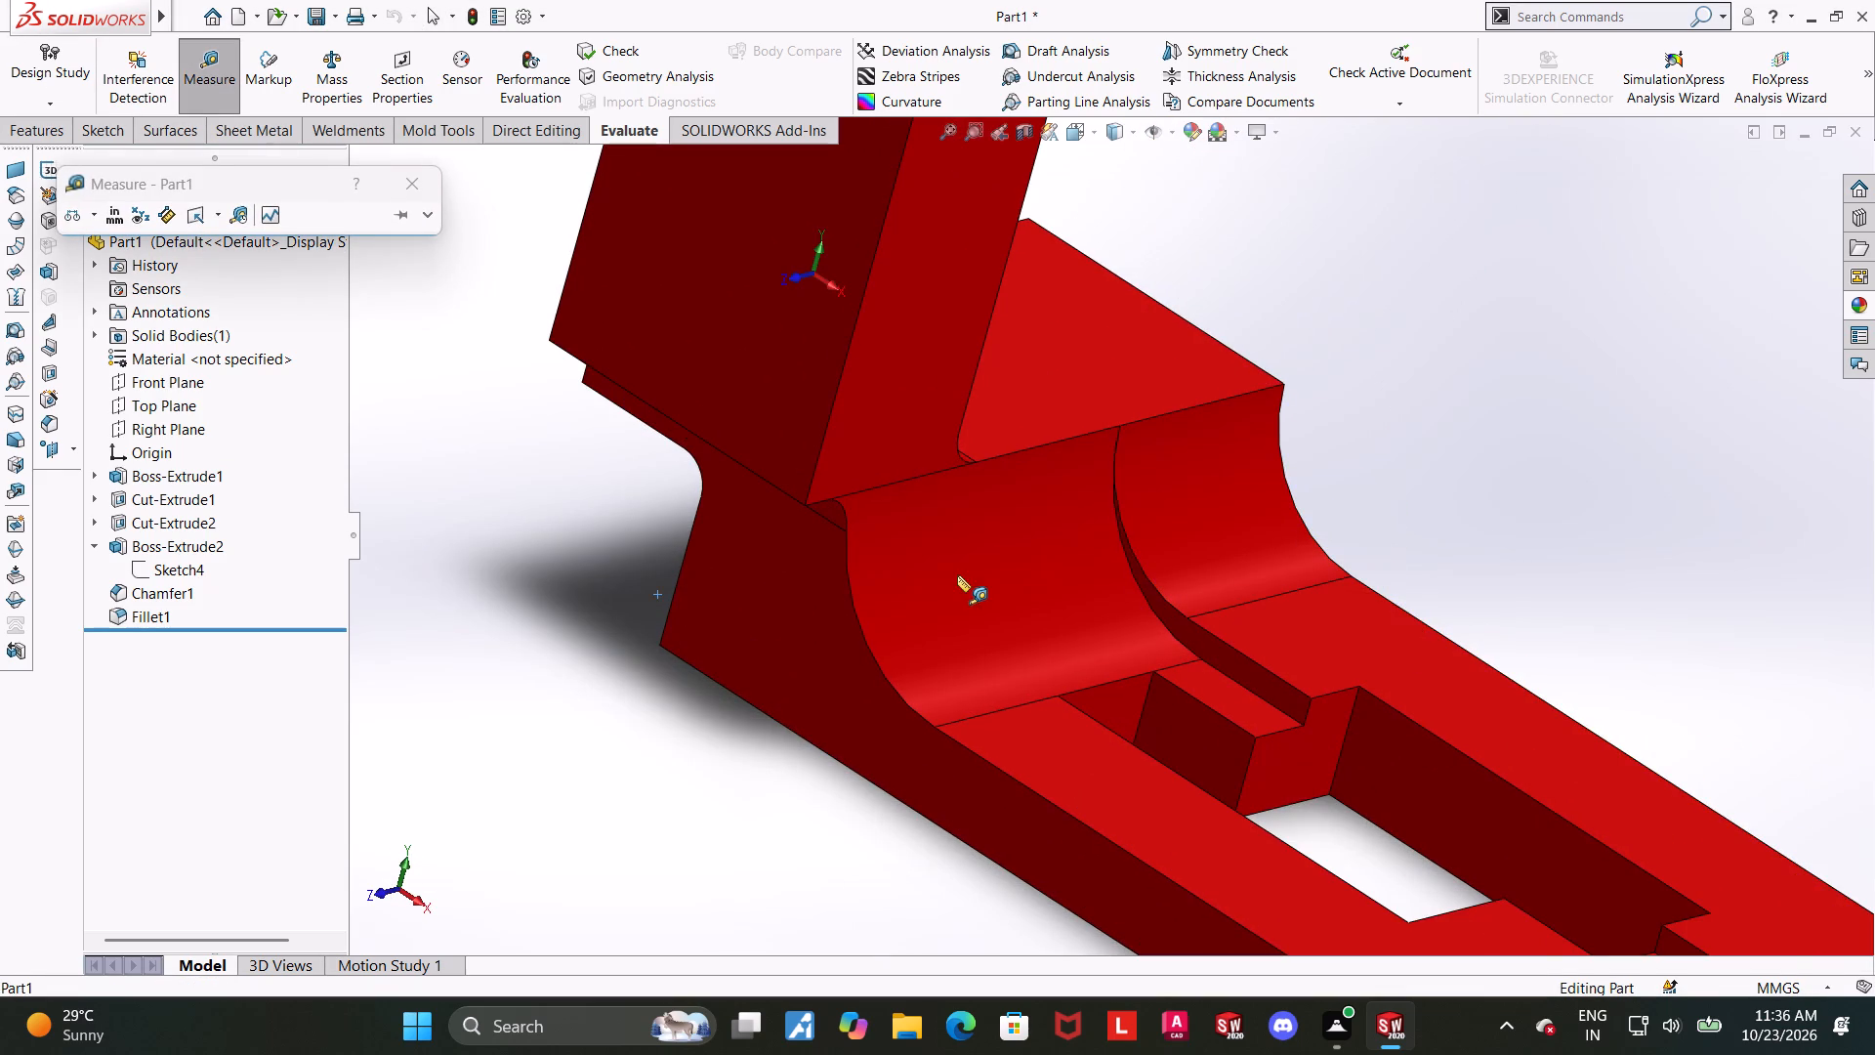
pyautogui.press('Escape')
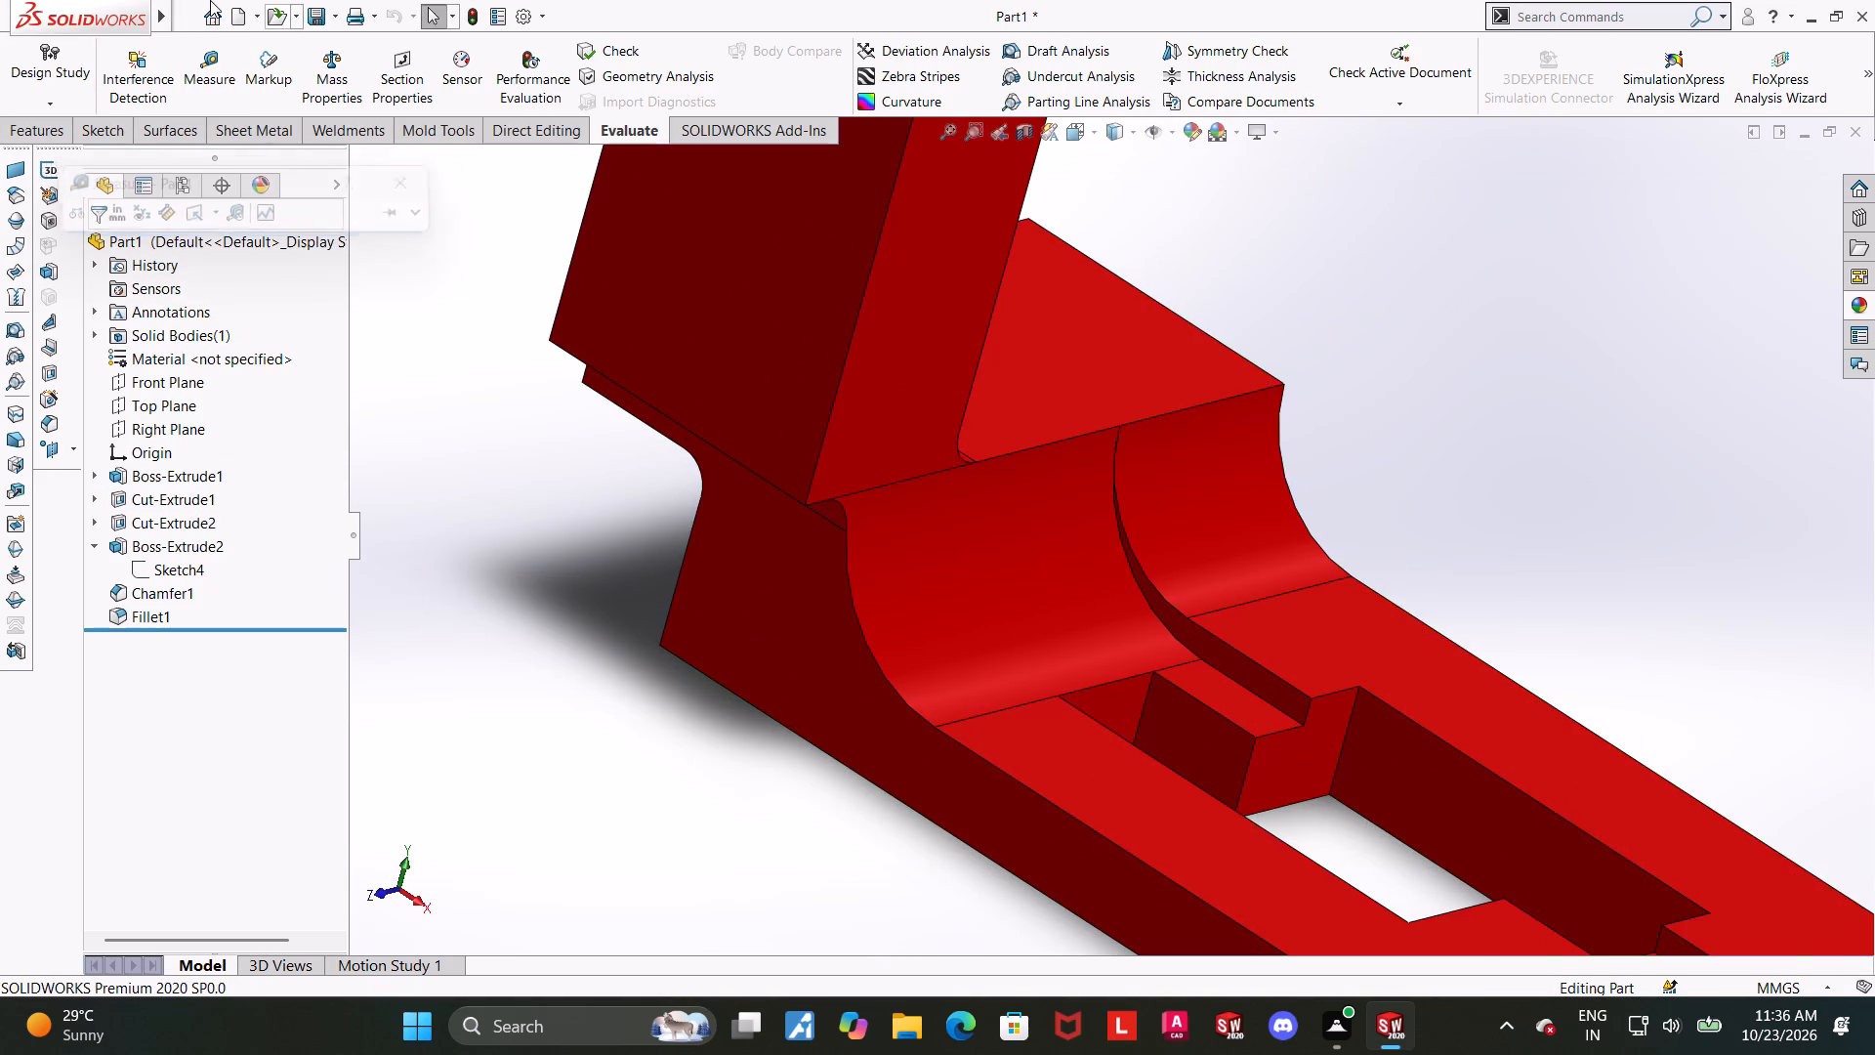
pyautogui.click(212, 68)
pyautogui.click(1283, 516)
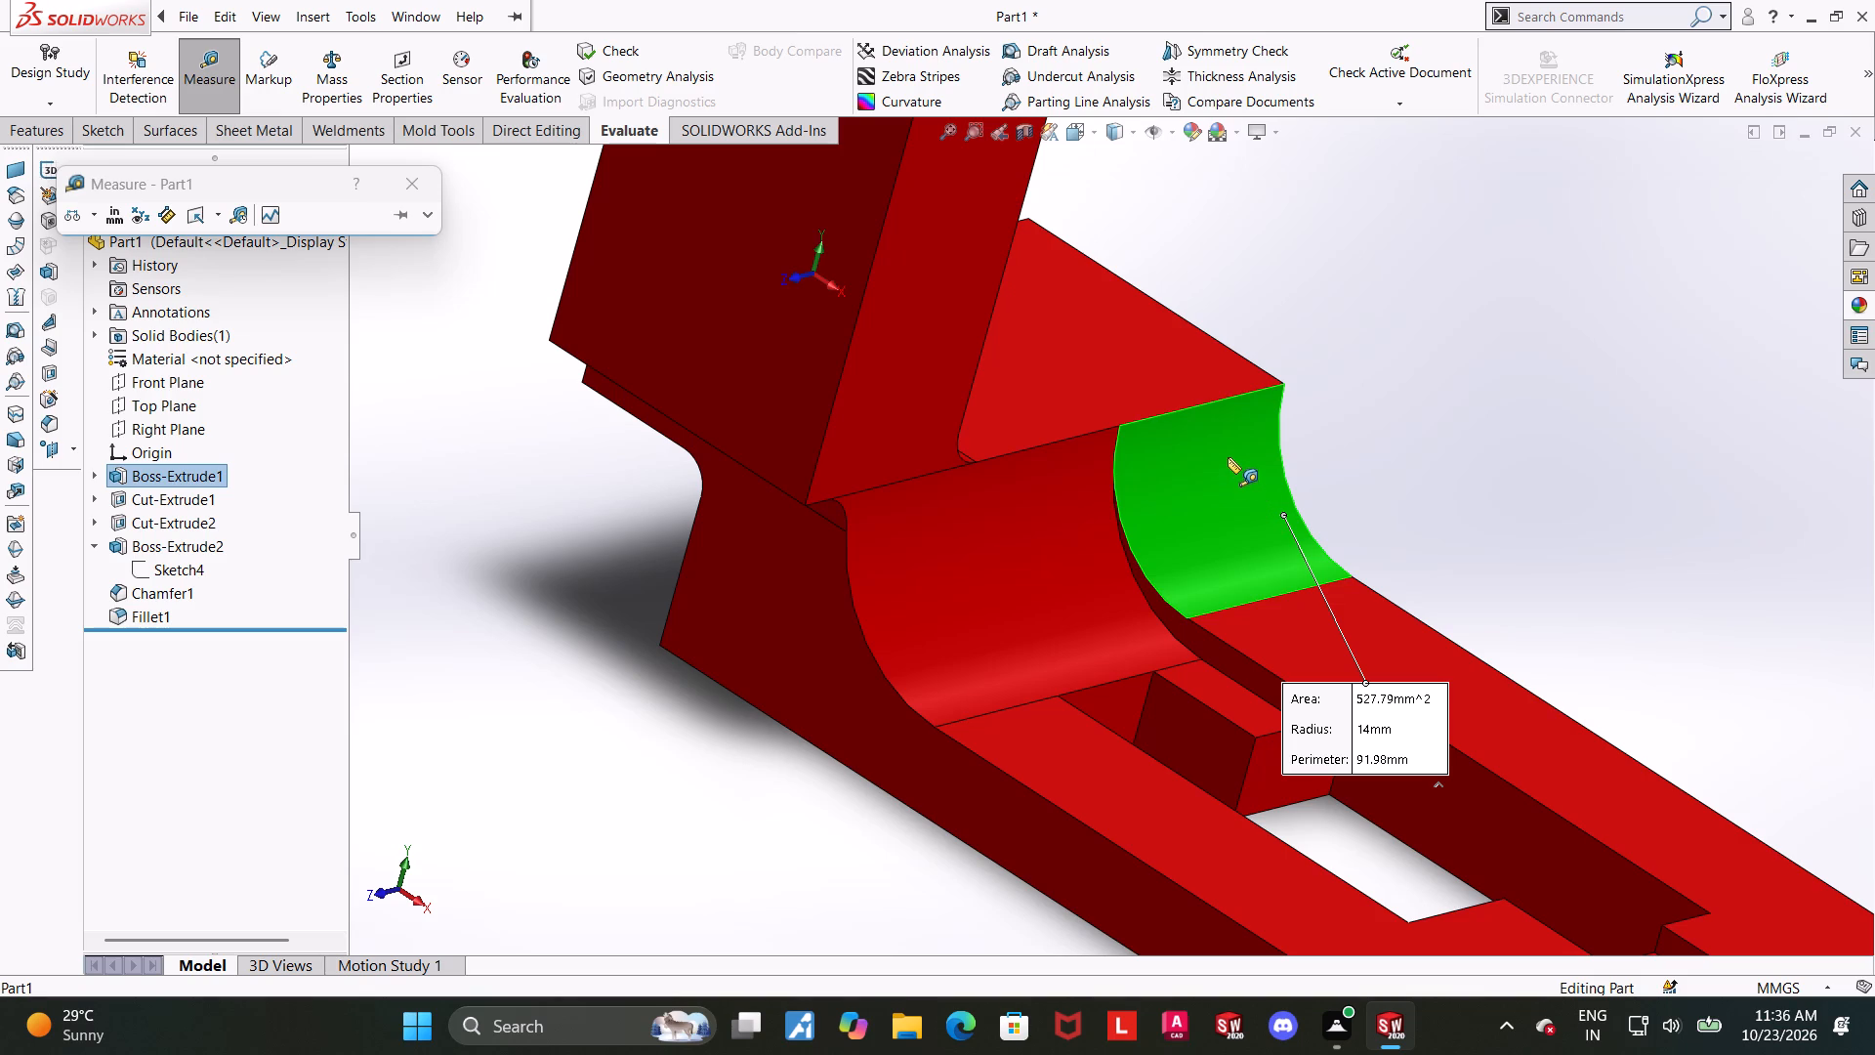
pyautogui.press('Escape')
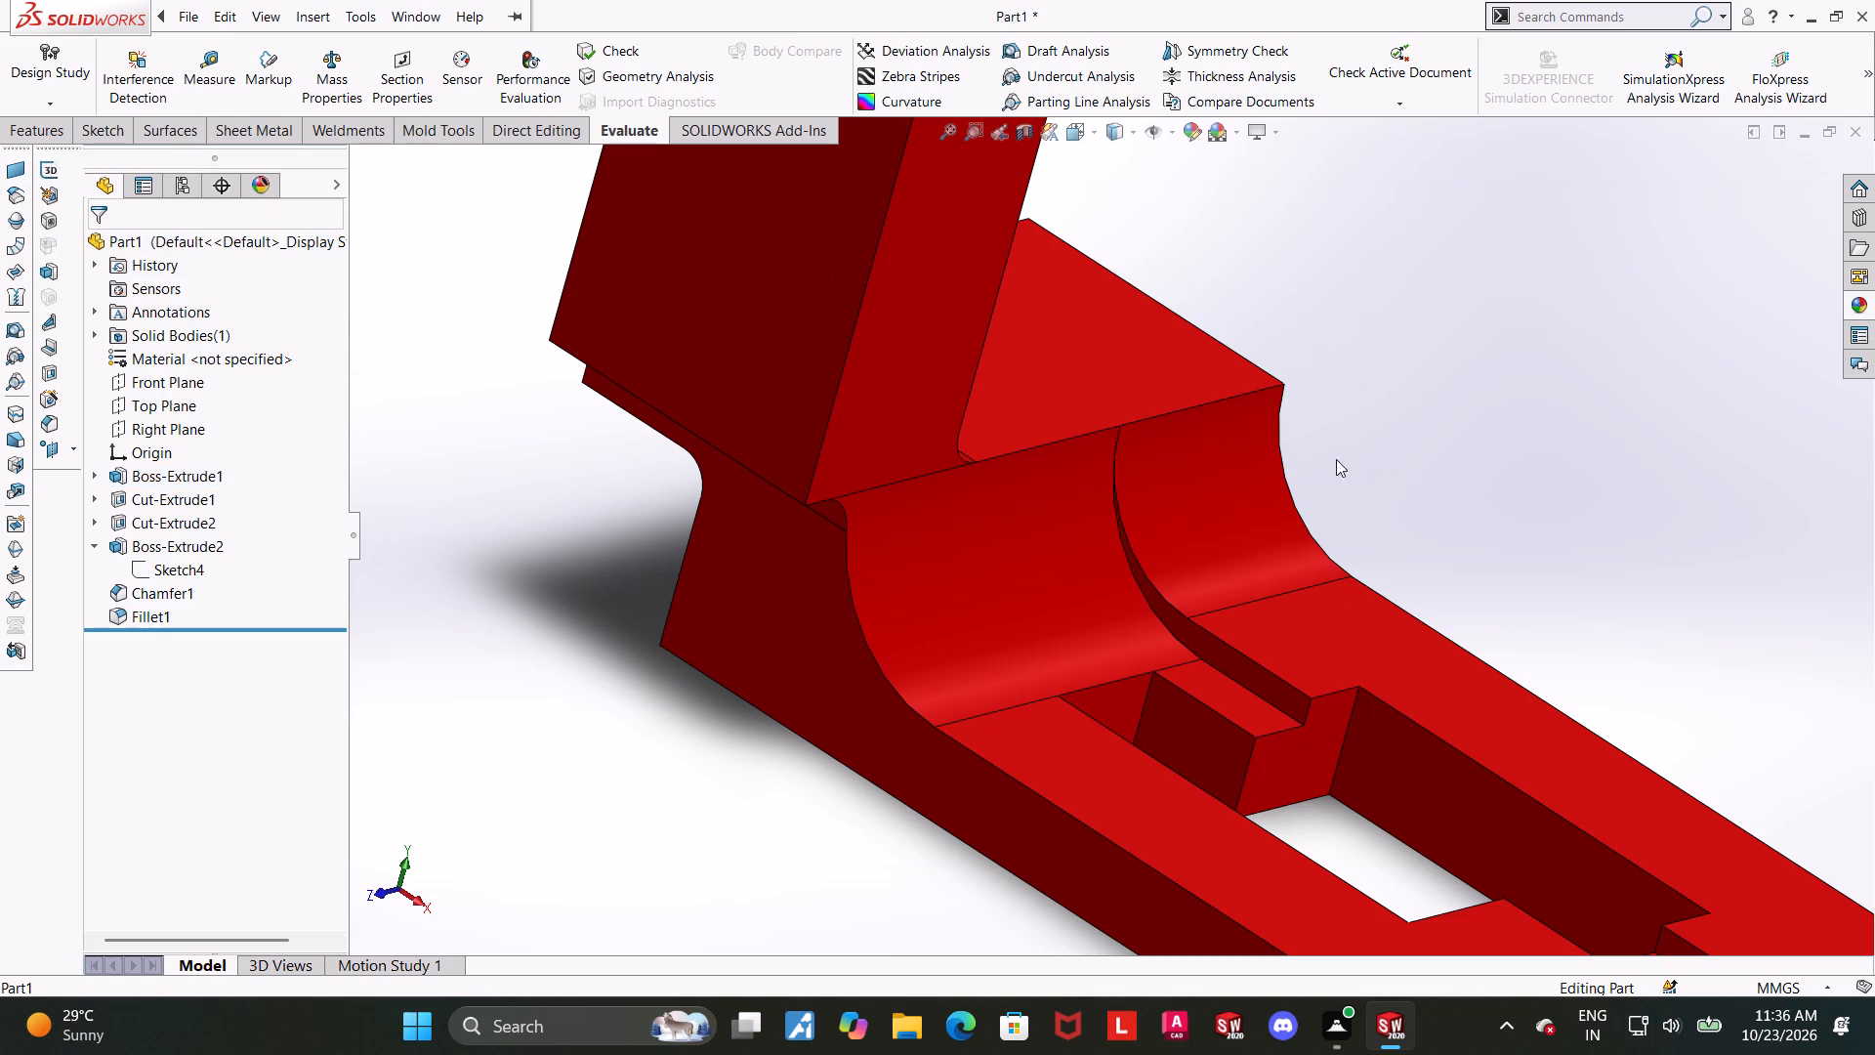
# Examine the chamfer on the upright block's top edges, starting from the isometric view, with its dimensions shown.
pyautogui.hotkey('ctrl', '7')
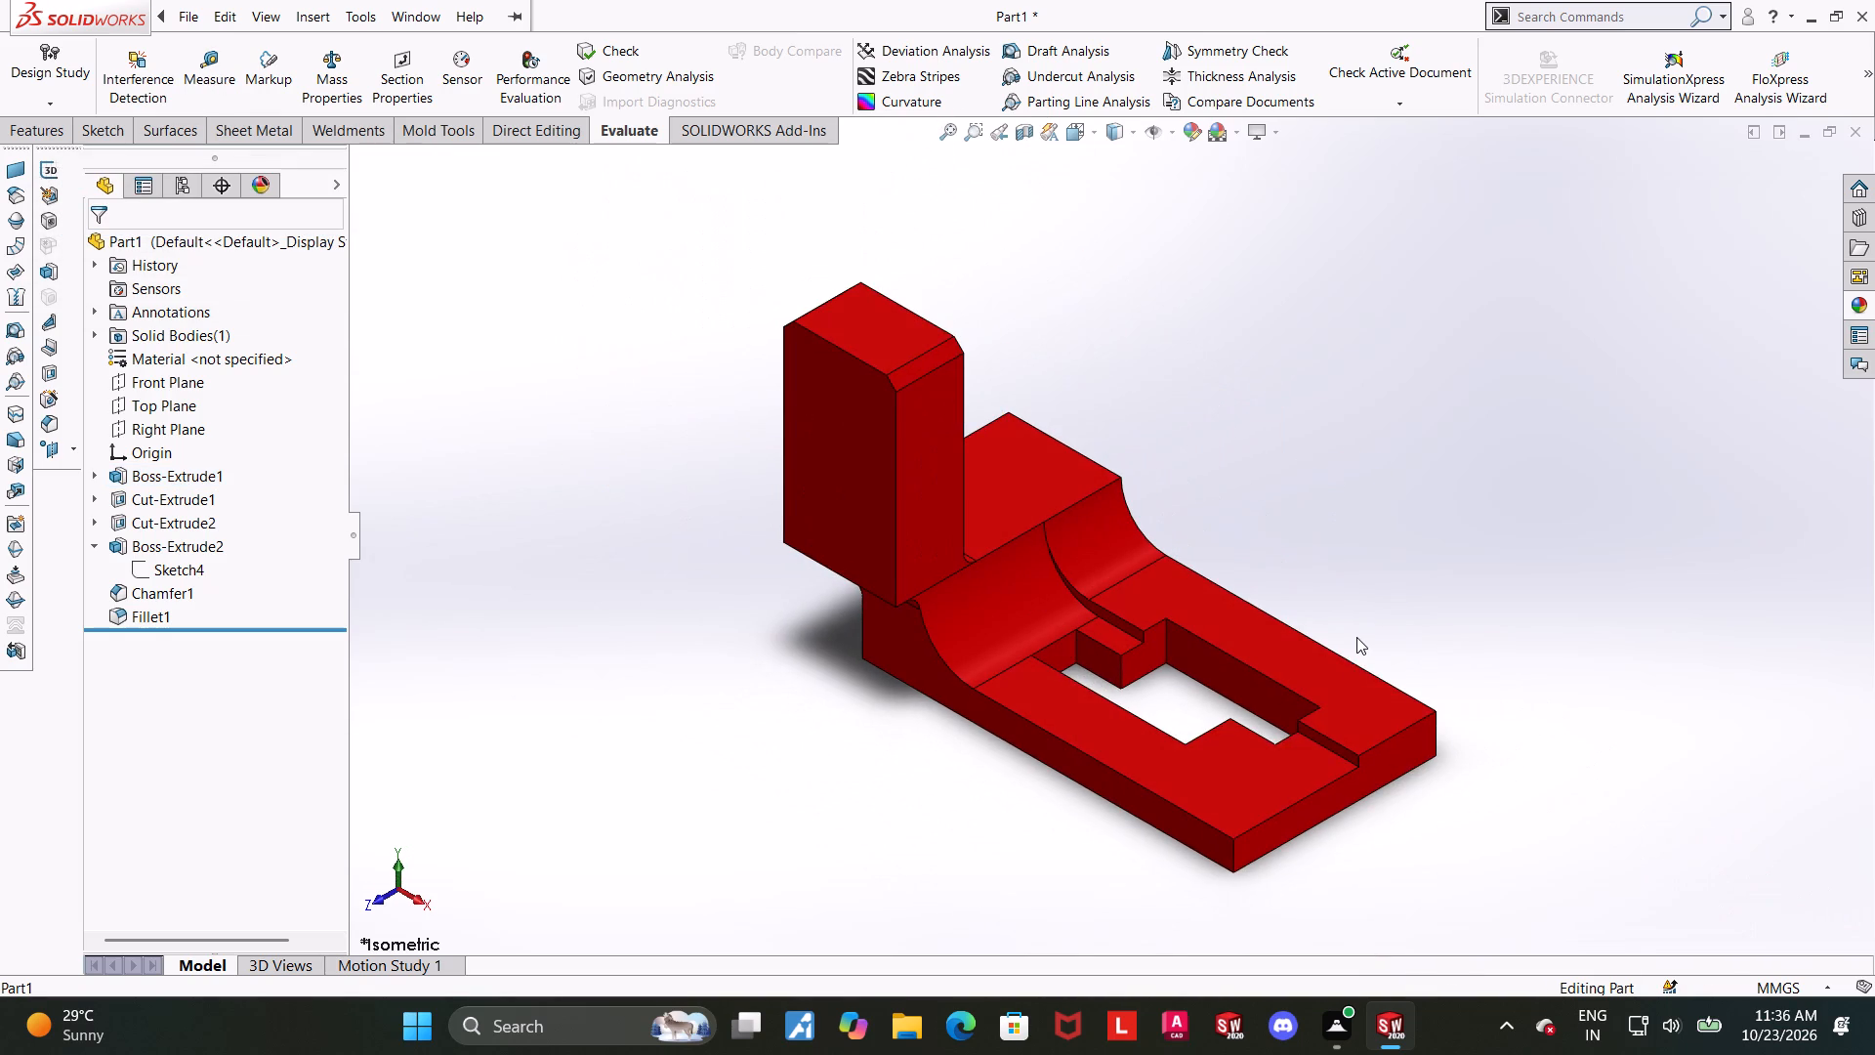
pyautogui.scroll(-3, 1016, 366)
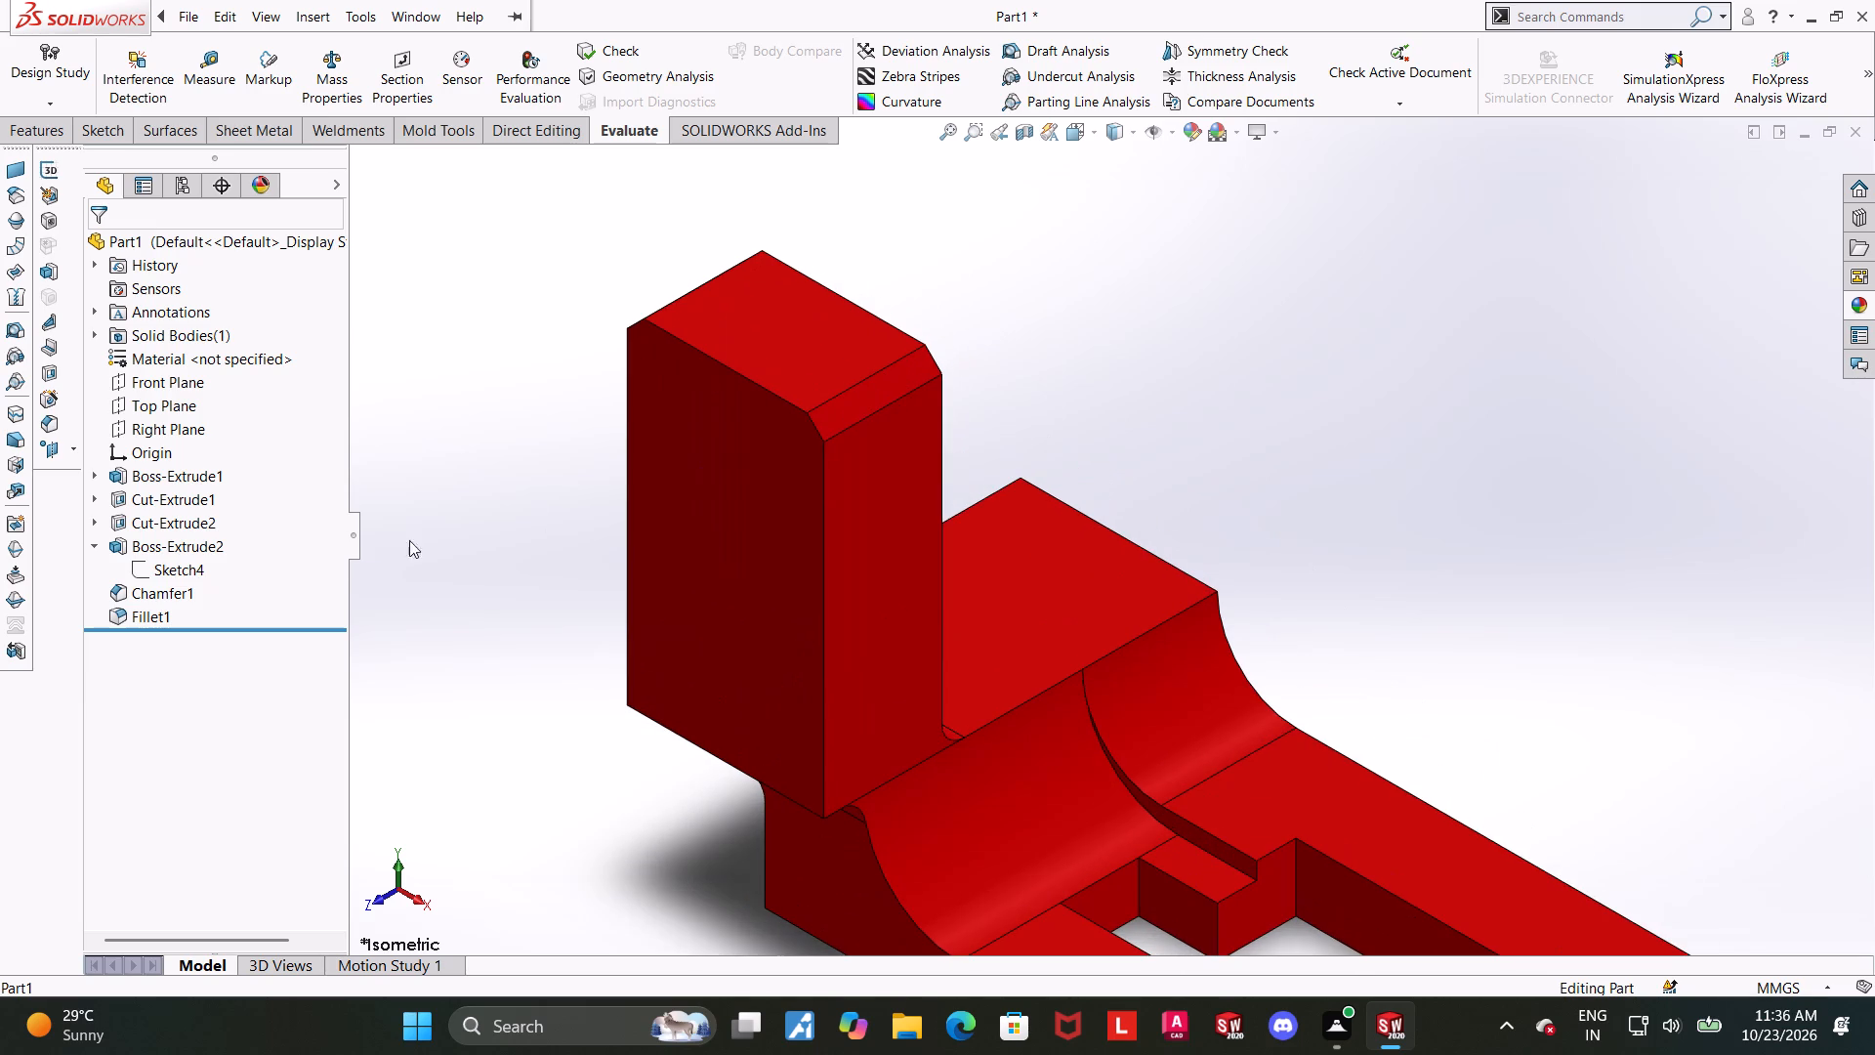
pyautogui.click(160, 592)
pyautogui.moveTo(1221, 521); pyautogui.dragTo(1250, 456, button='middle')
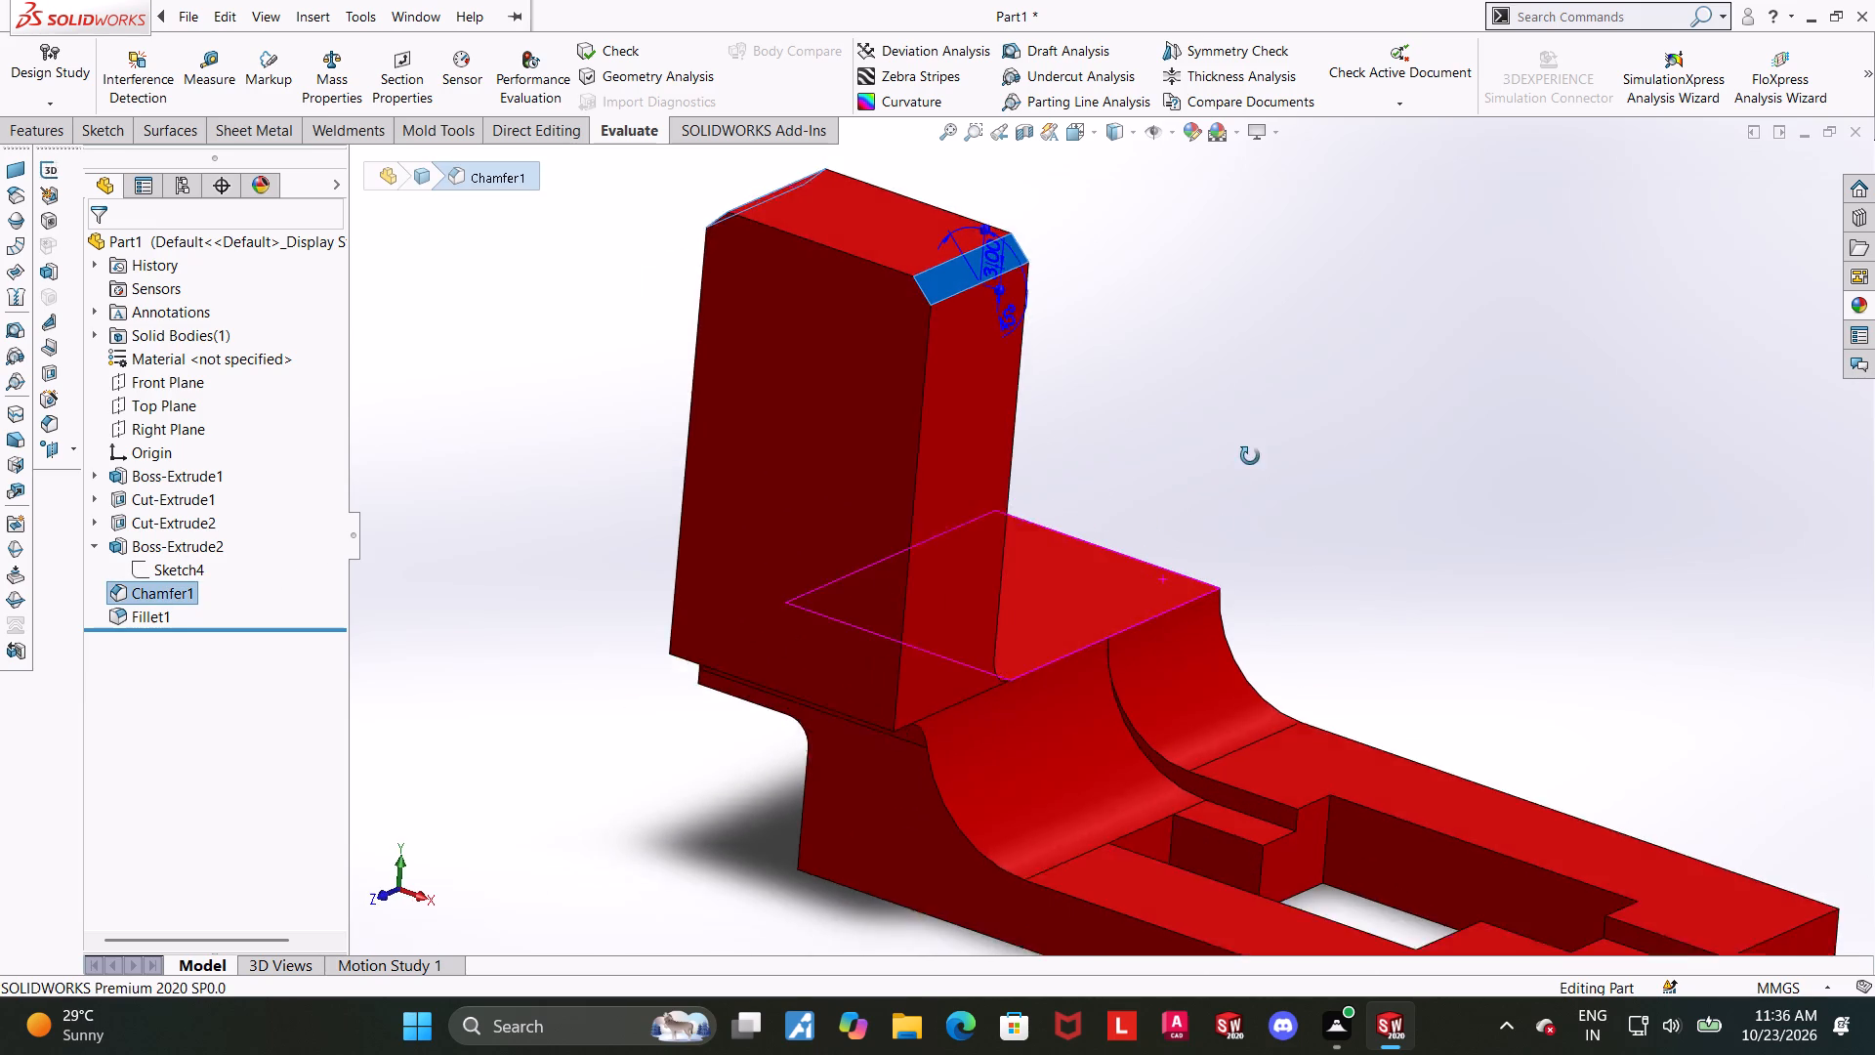
pyautogui.moveTo(1250, 456); pyautogui.dragTo(1258, 461, button='middle')
pyautogui.scroll(-5, 1146, 301)
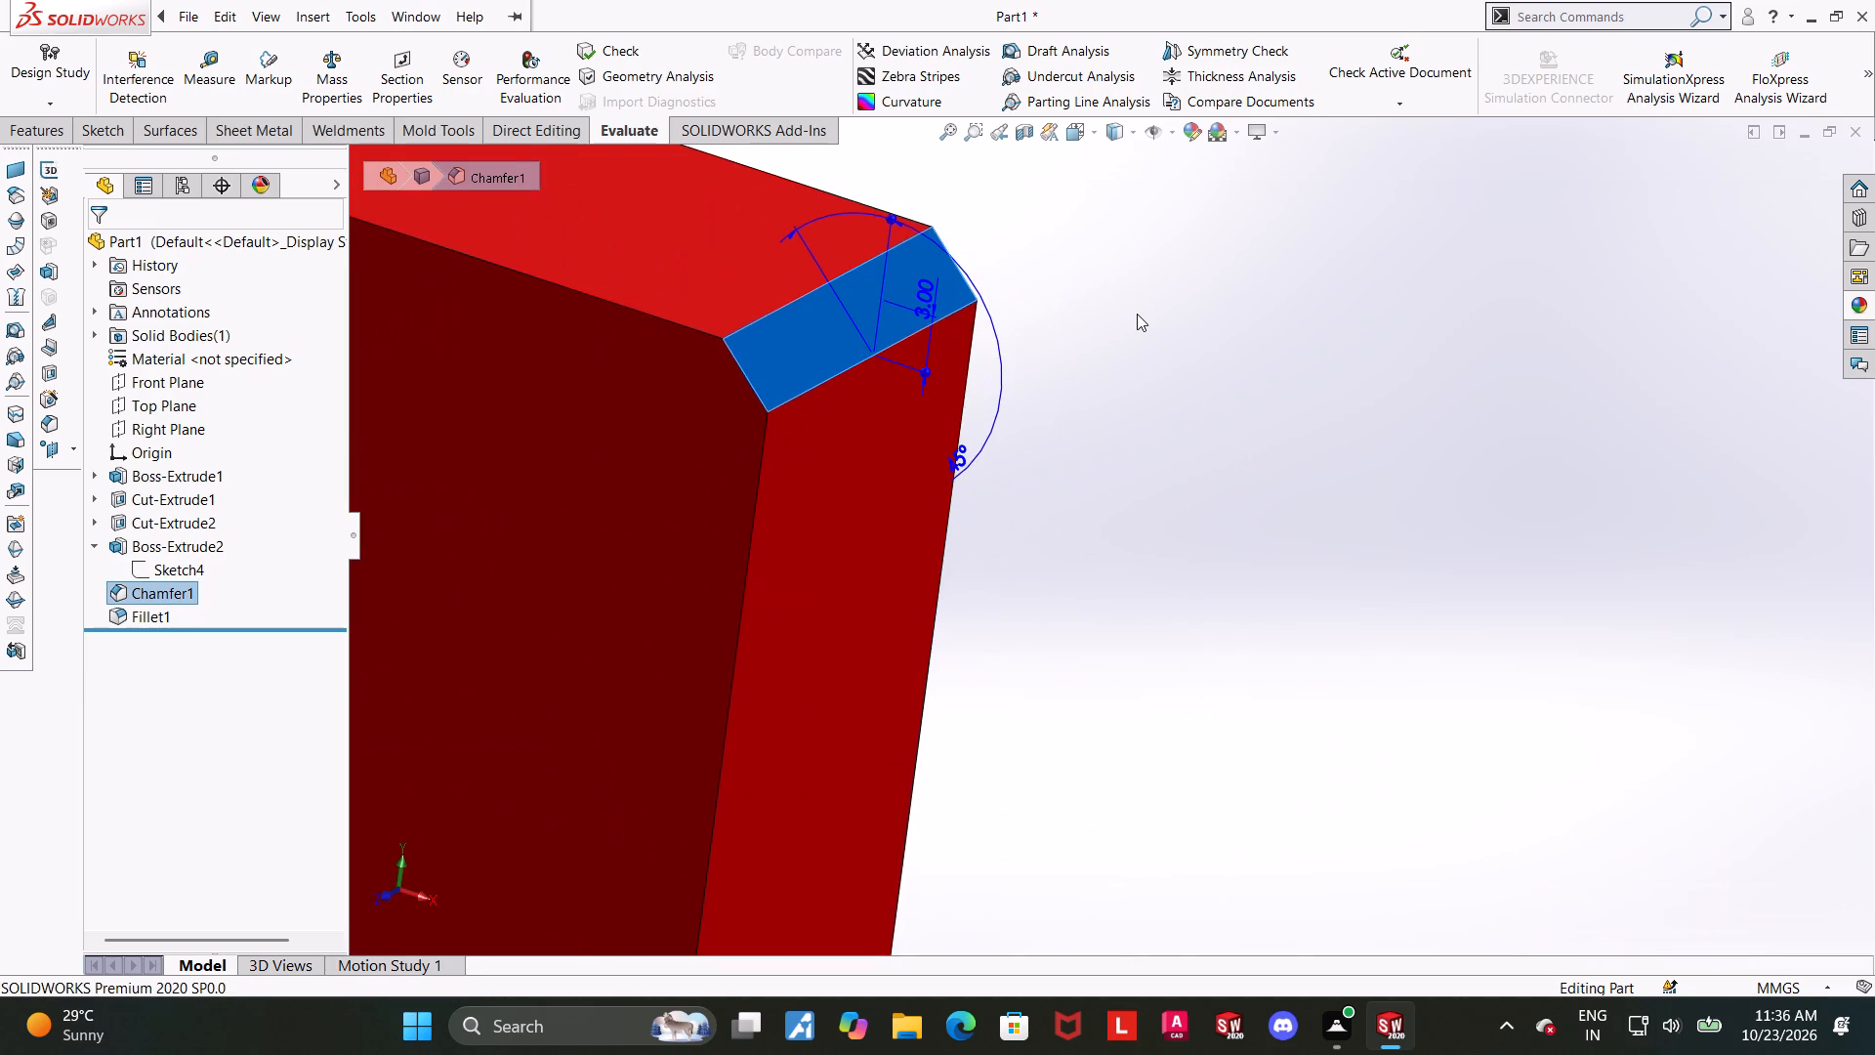
pyautogui.scroll(2, 1137, 314)
pyautogui.click(1135, 326)
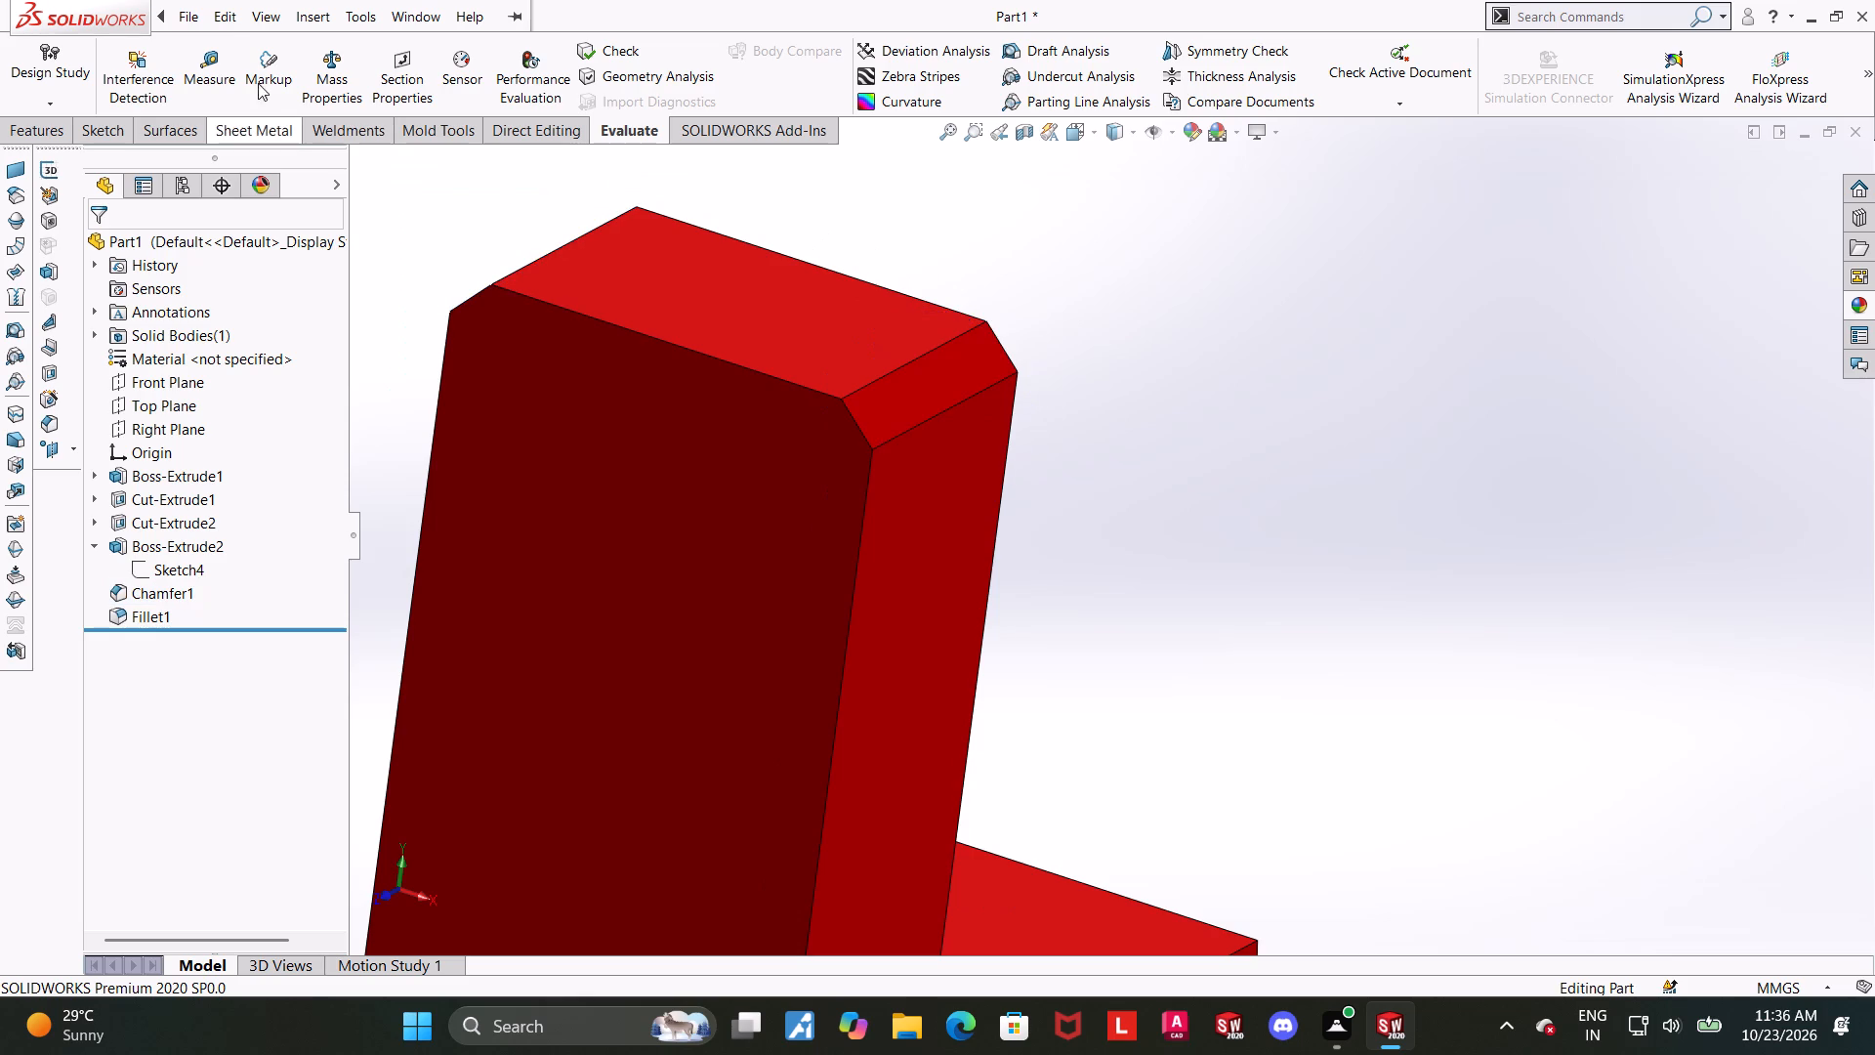
# Measure the upright block's width between its two opposite side faces below the chamfers.
pyautogui.click(227, 70)
pyautogui.click(929, 566)
pyautogui.moveTo(941, 573); pyautogui.dragTo(1108, 673, button='middle')
pyautogui.click(715, 492)
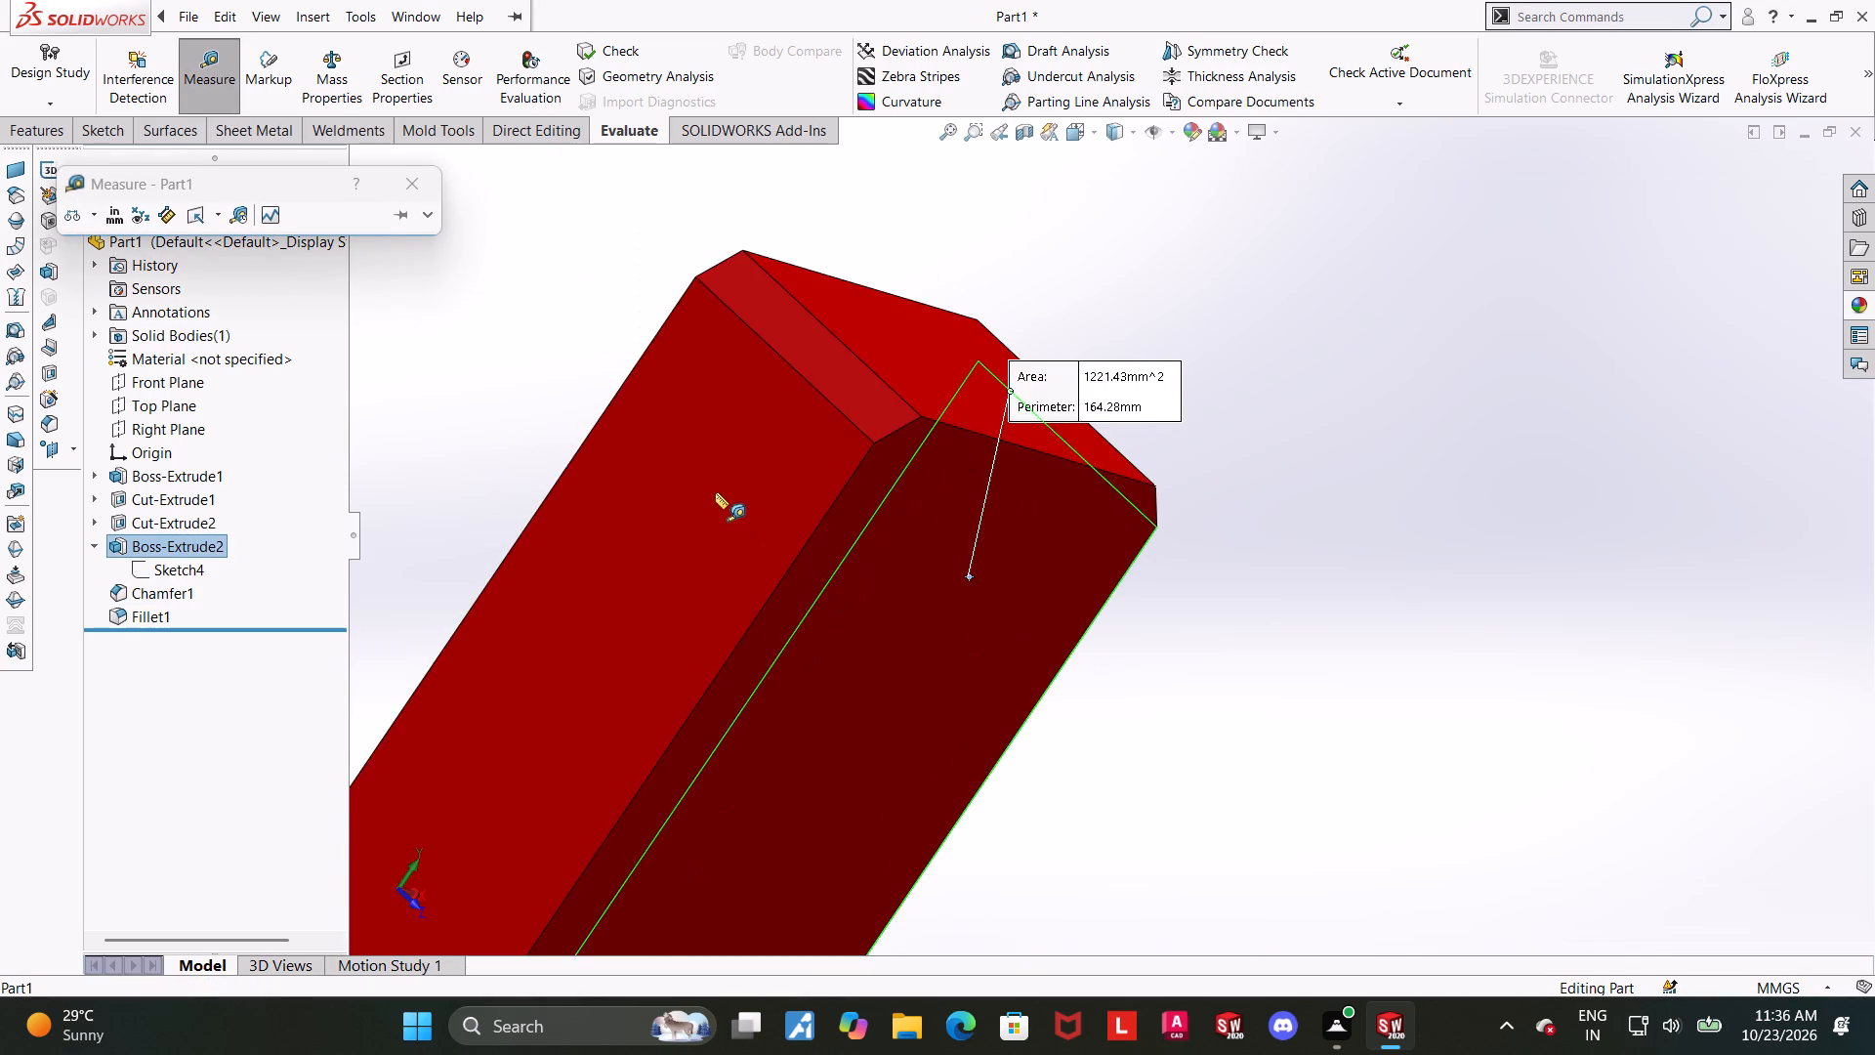
pyautogui.press('Escape')
# Measure the part's overall height from the upright block's top face to the base's bottom face.
pyautogui.scroll(2, 1281, 527)
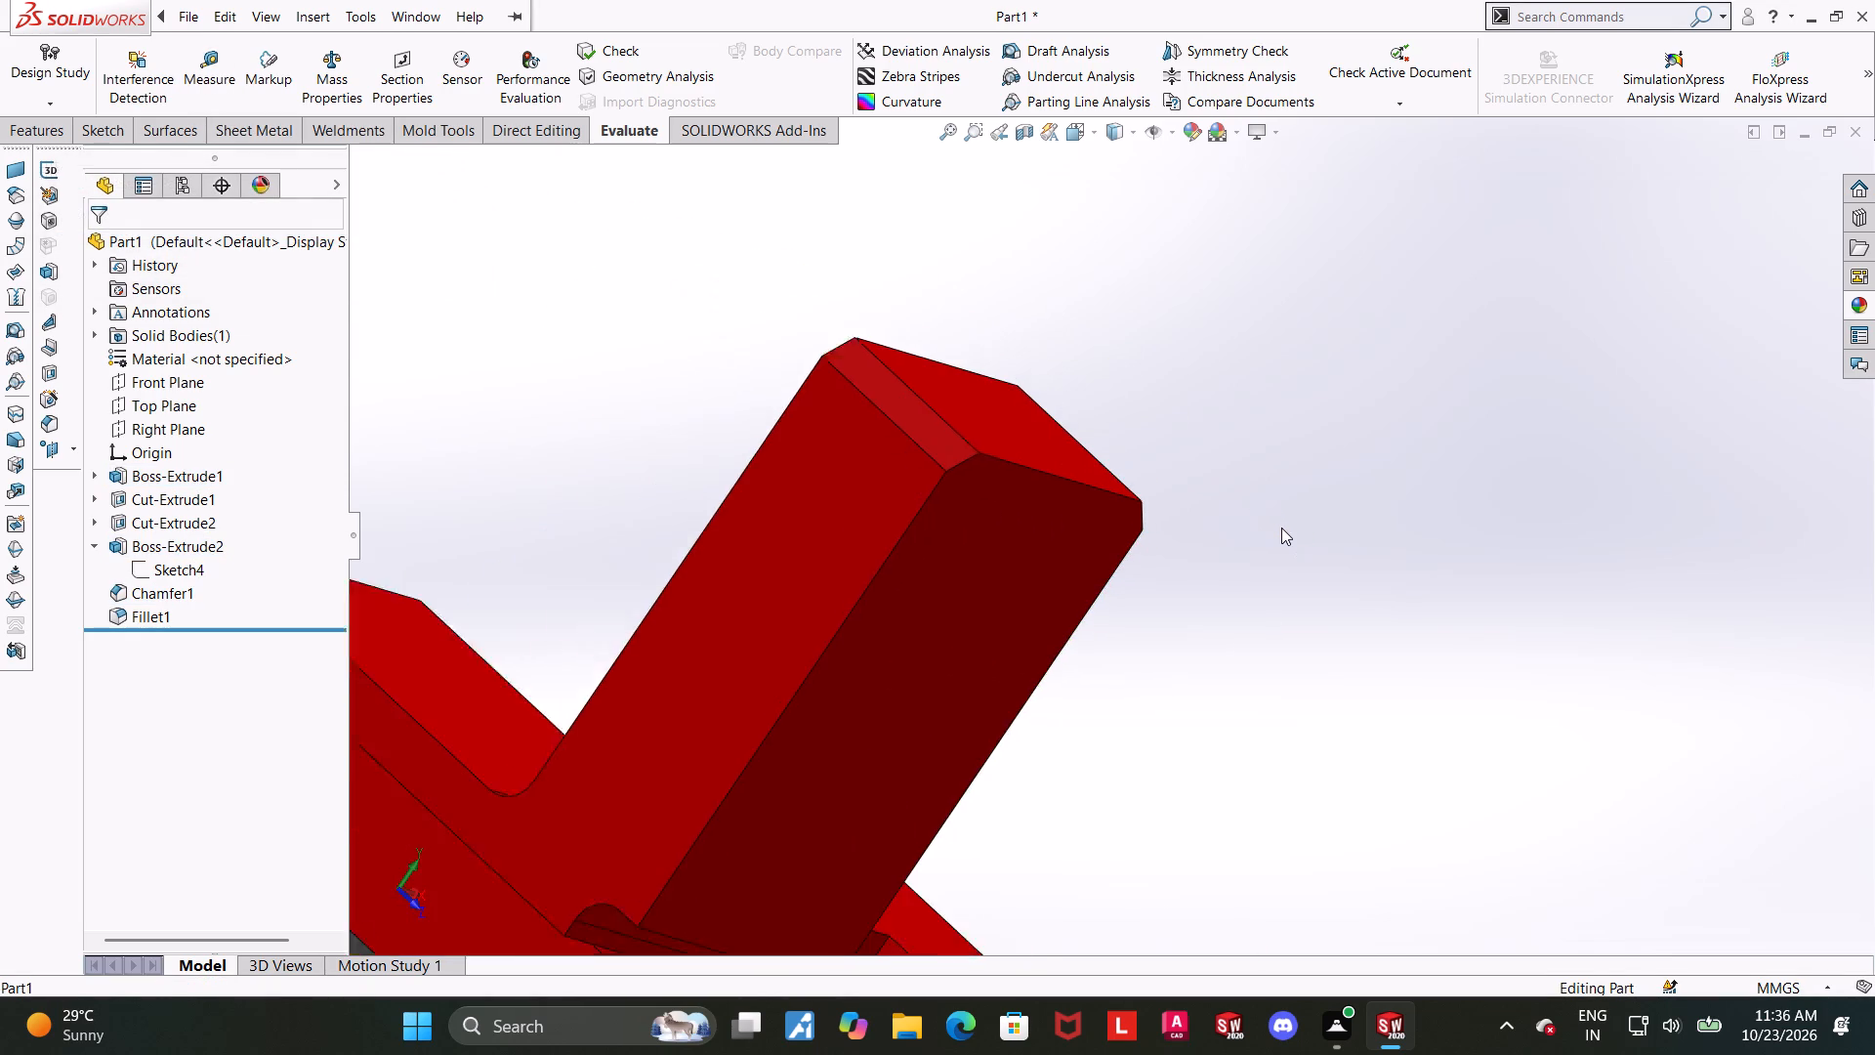
pyautogui.scroll(1, 1281, 527)
pyautogui.moveTo(1270, 561); pyautogui.dragTo(1226, 546, button='middle')
pyautogui.scroll(2, 1229, 539)
pyautogui.moveTo(694, 722); pyautogui.dragTo(665, 716, button='middle')
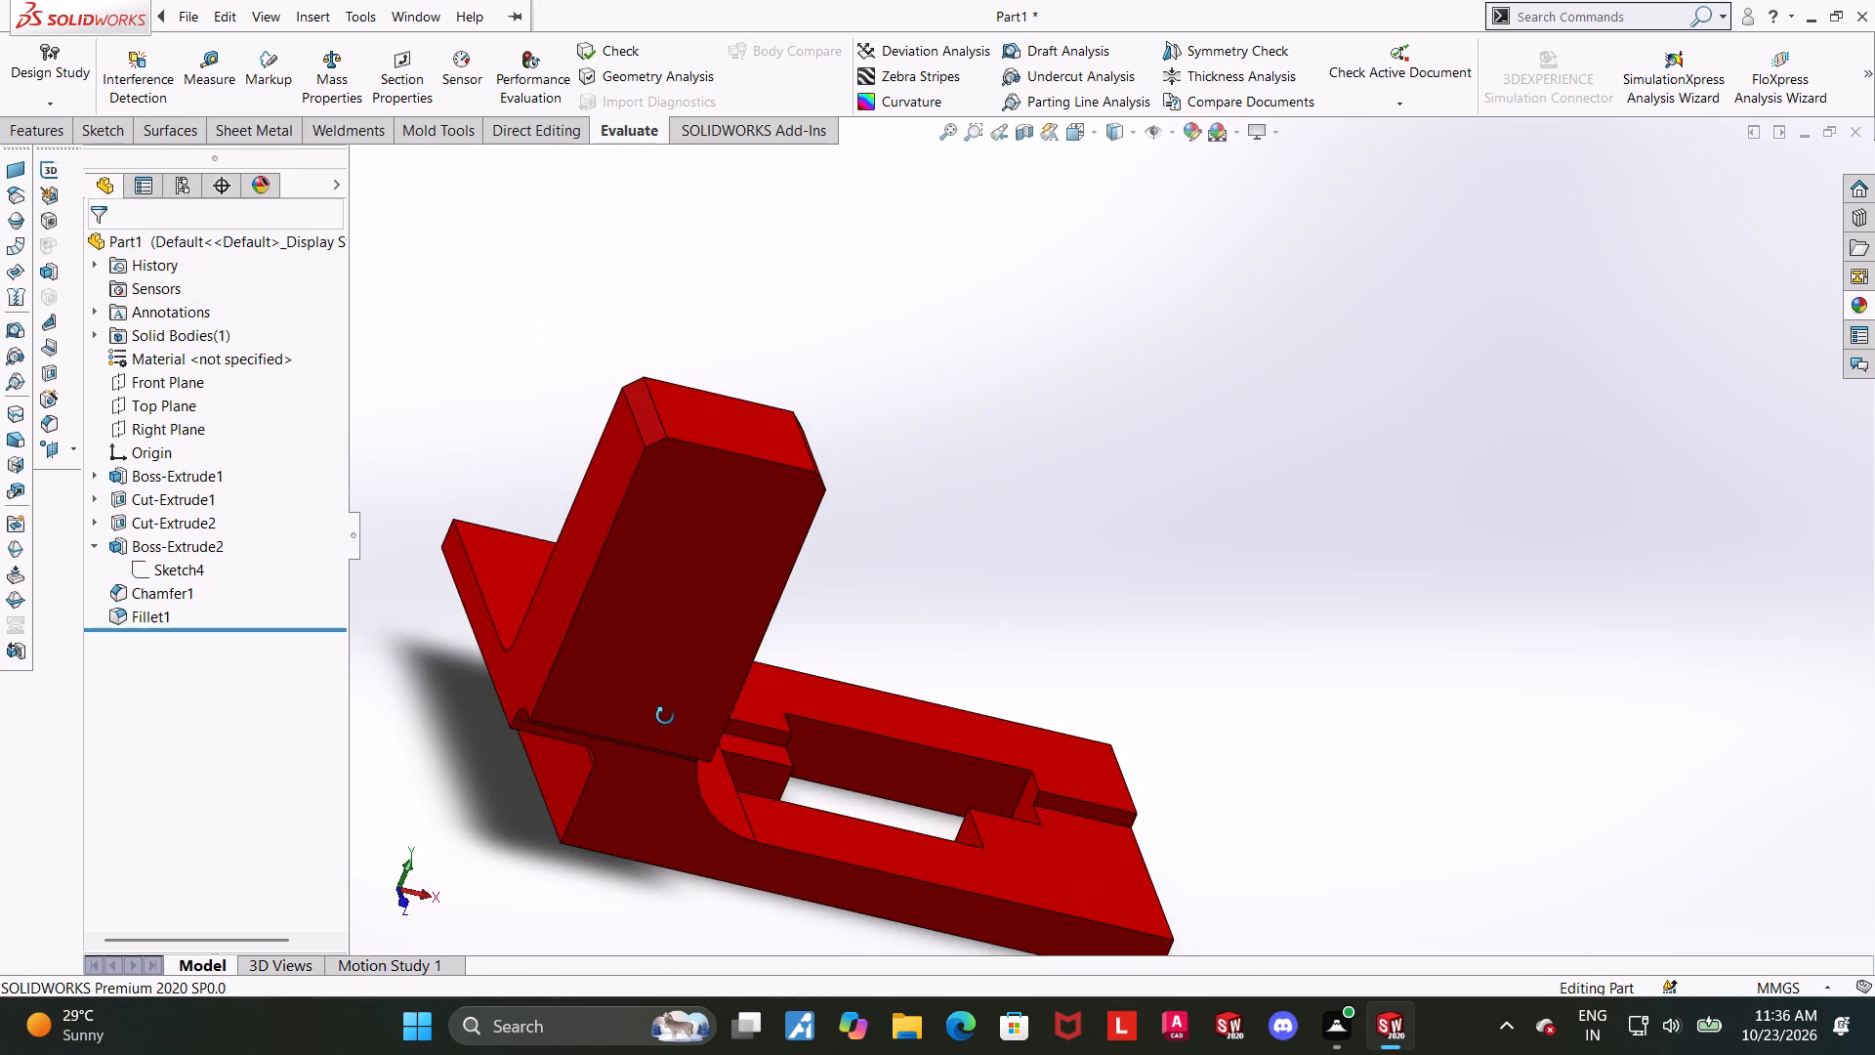
pyautogui.moveTo(665, 716); pyautogui.dragTo(671, 655, button='middle')
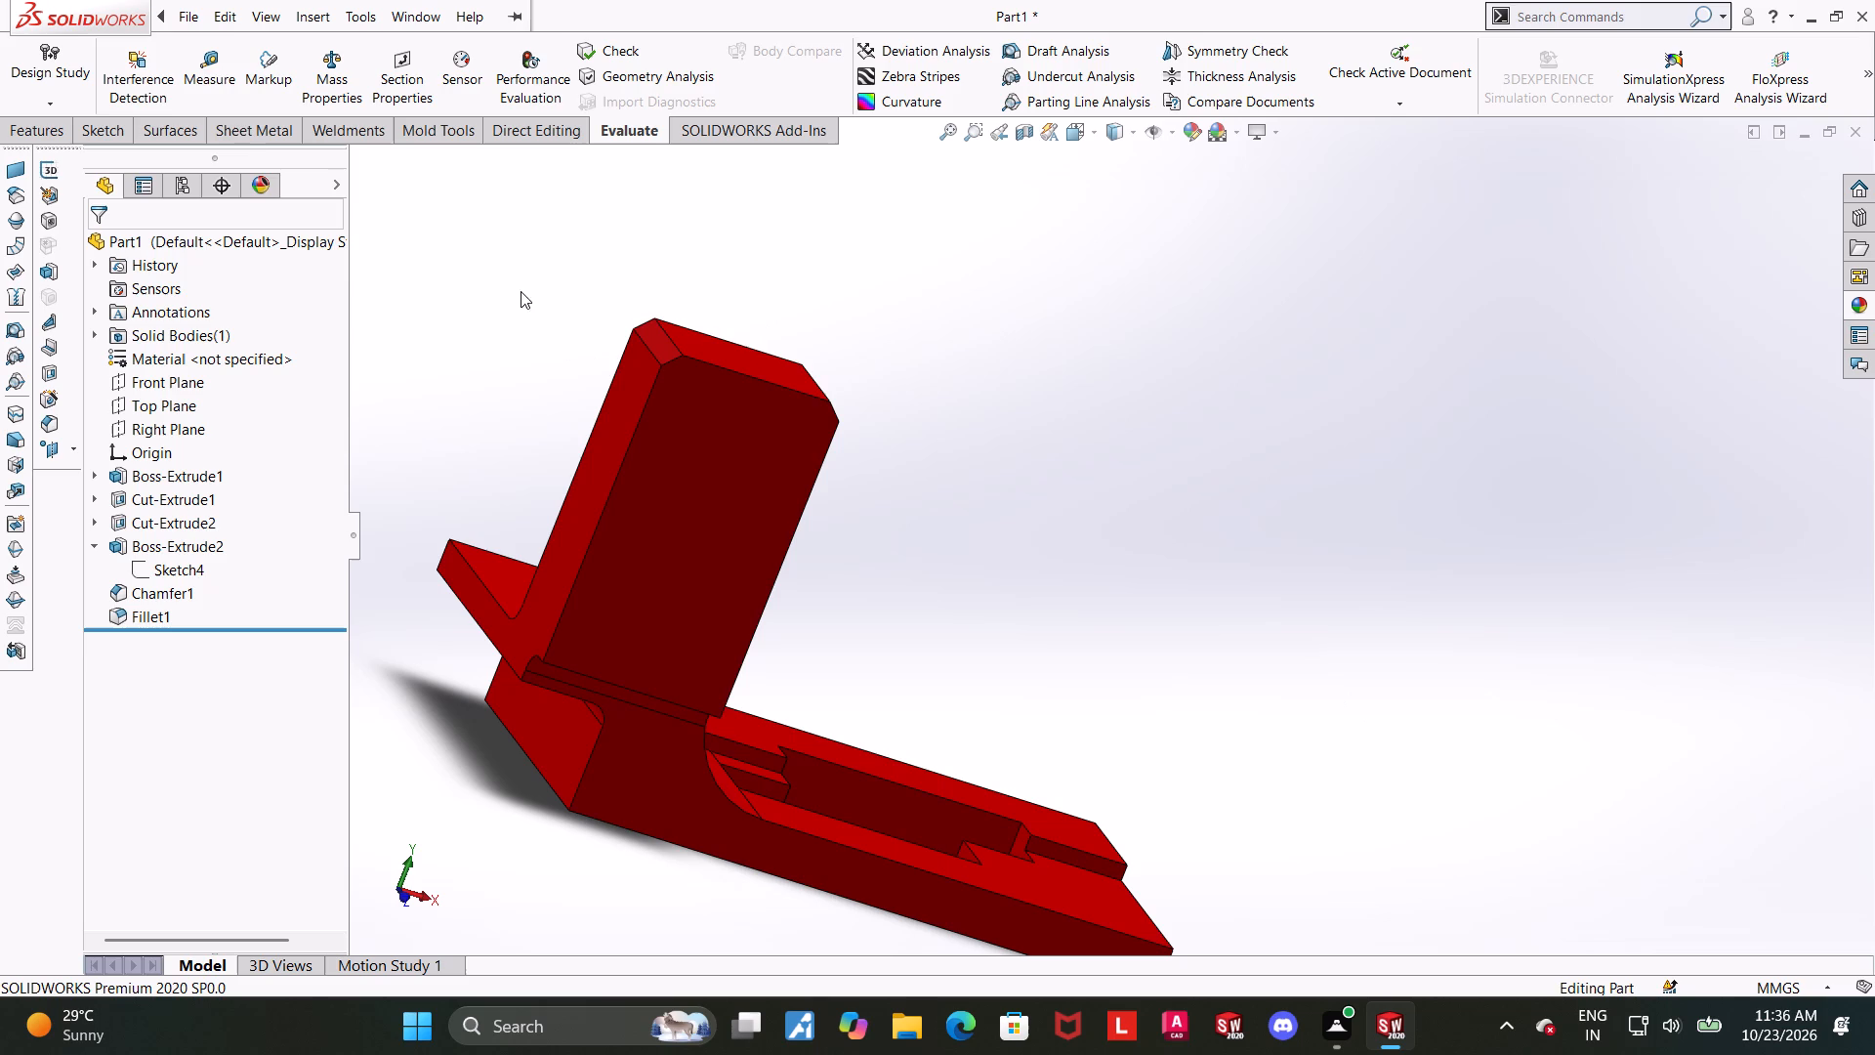
pyautogui.click(209, 60)
pyautogui.click(754, 359)
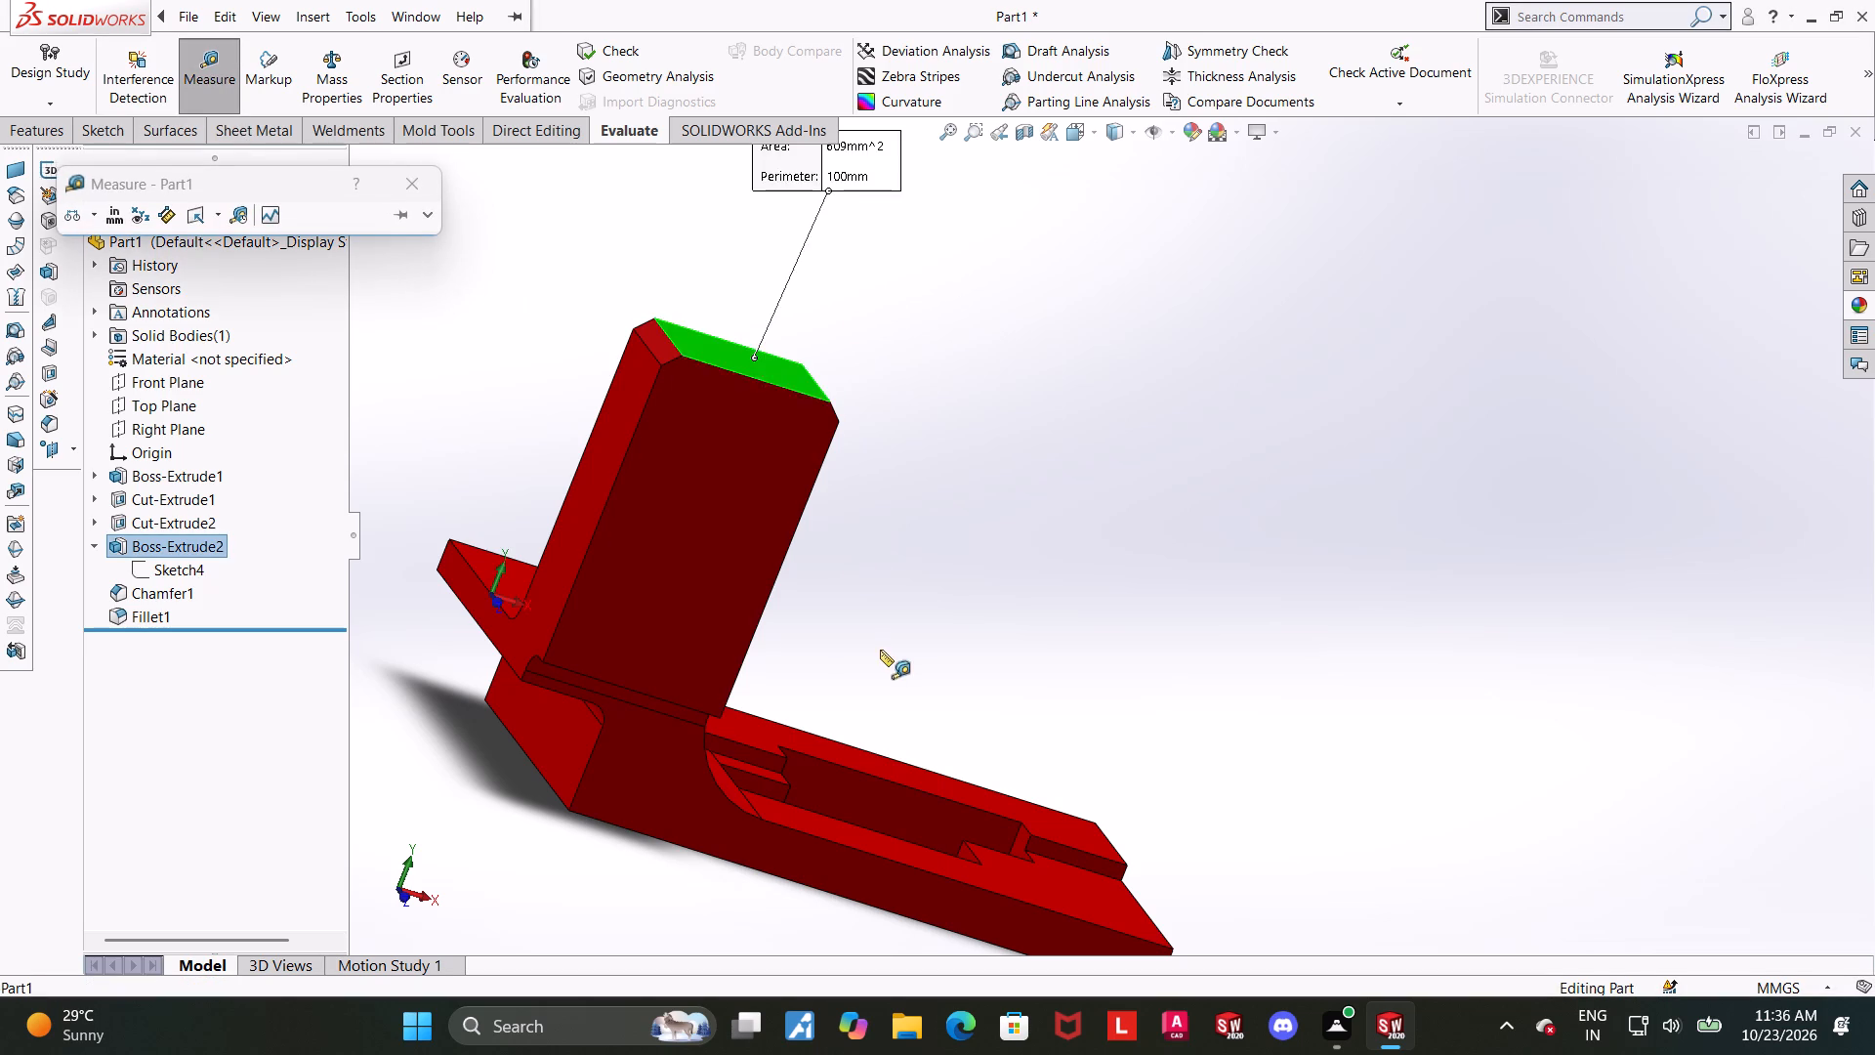
pyautogui.moveTo(880, 651); pyautogui.dragTo(860, 339, button='middle')
pyautogui.click(582, 665)
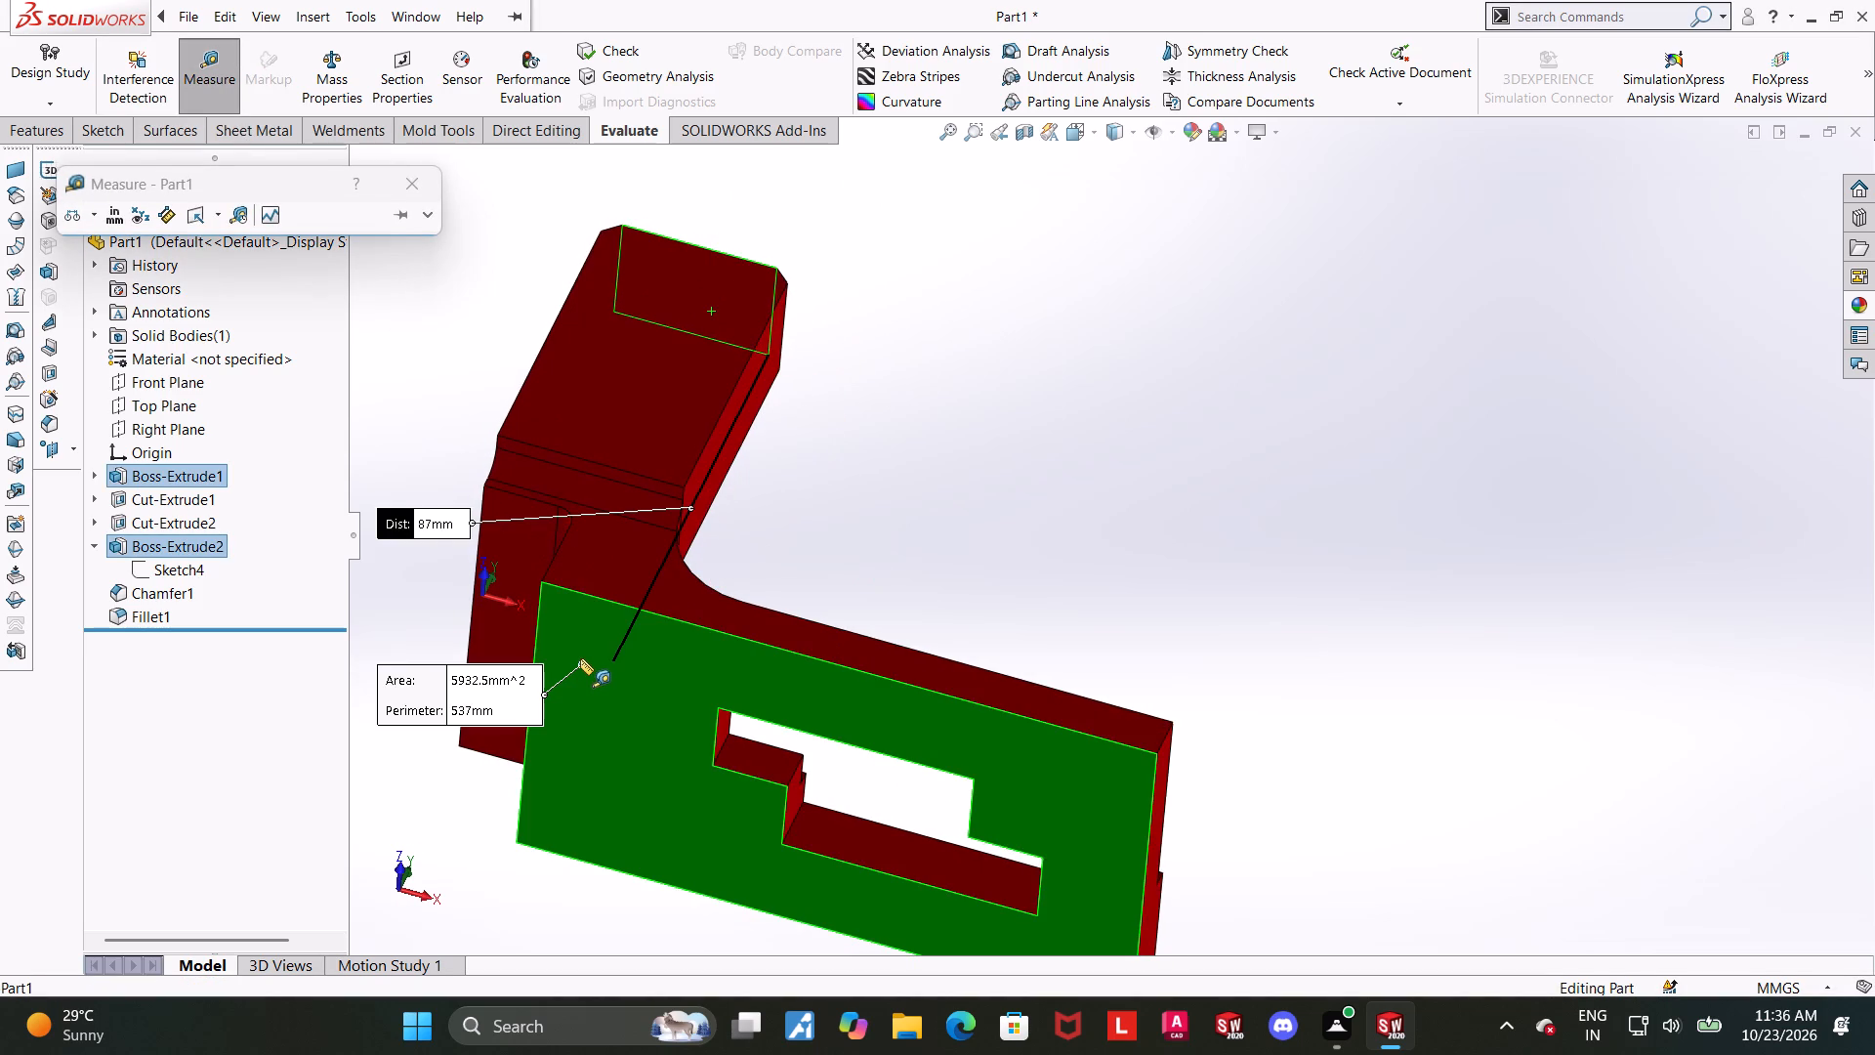
pyautogui.scroll(1, 580, 653)
pyautogui.scroll(-2, 576, 600)
pyautogui.moveTo(577, 601); pyautogui.dragTo(585, 567, button='middle')
pyautogui.press('Escape')
# Measure the normal distance between the end ledge's underside and the base's bottom face.
pyautogui.click(229, 75)
pyautogui.click(704, 492)
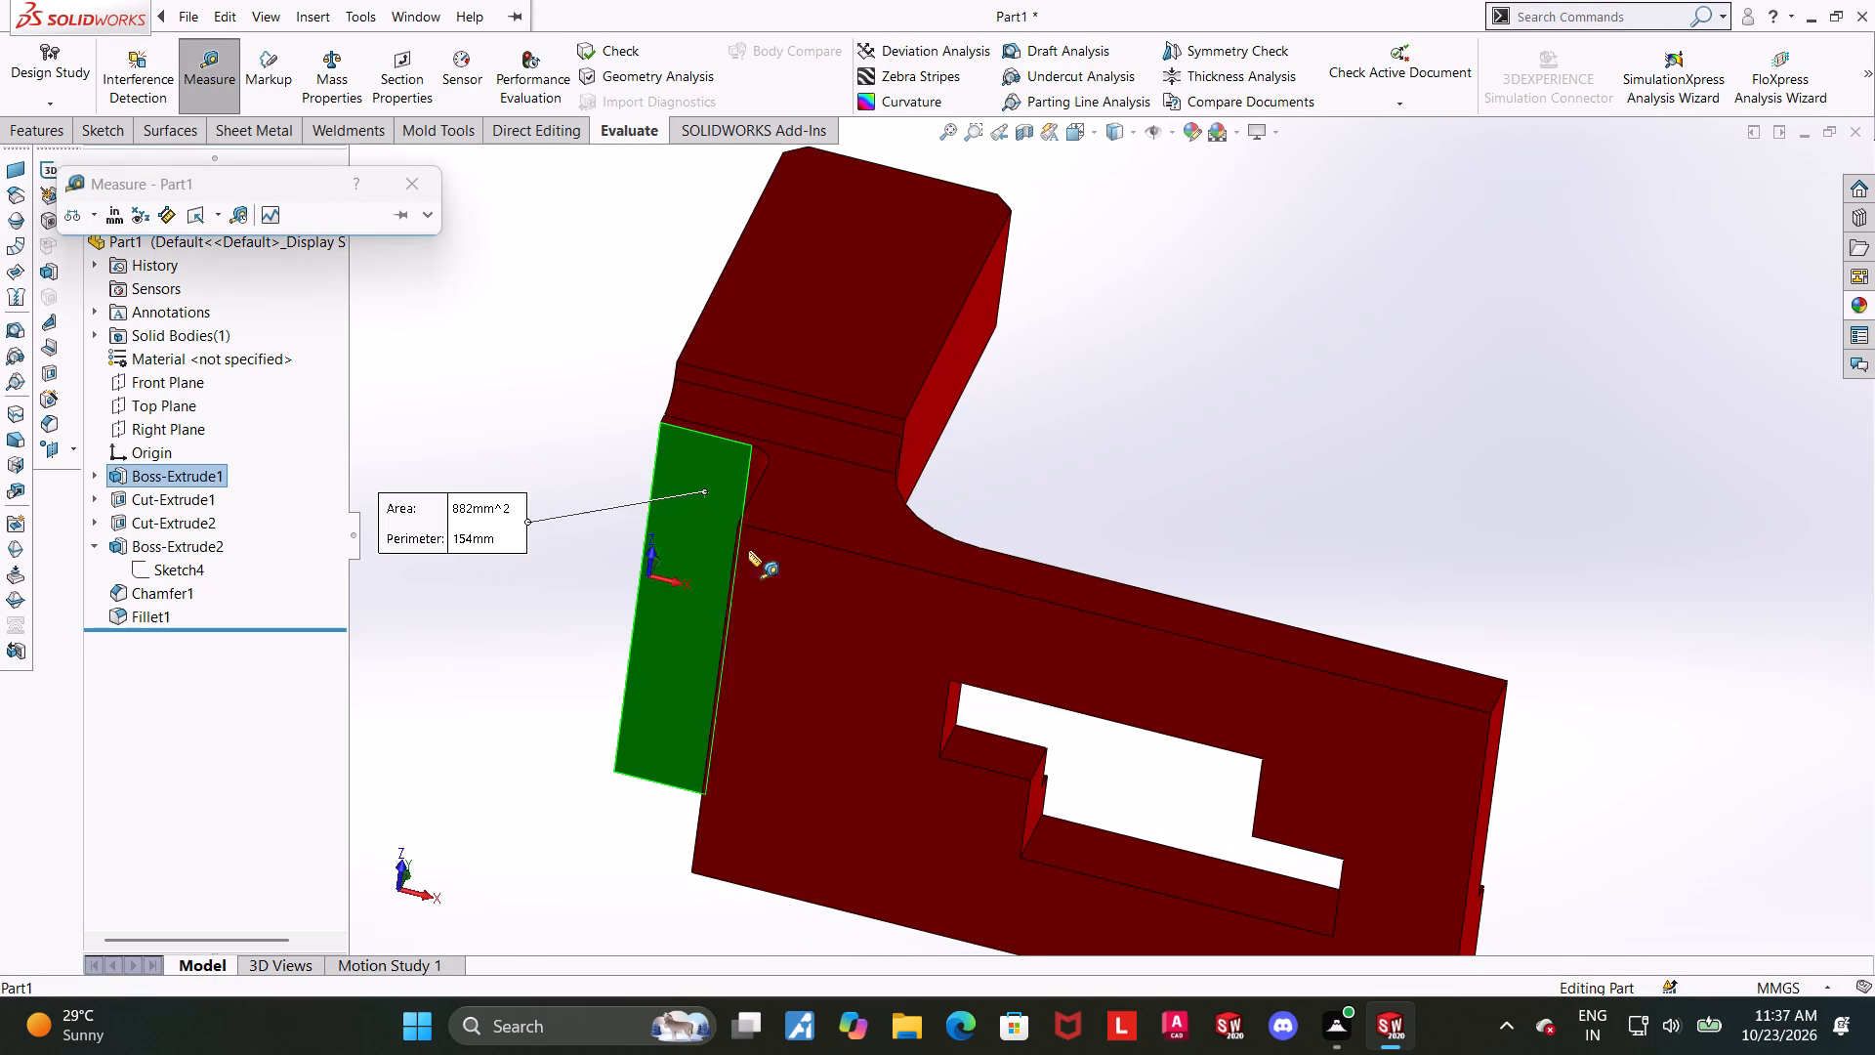
pyautogui.click(775, 585)
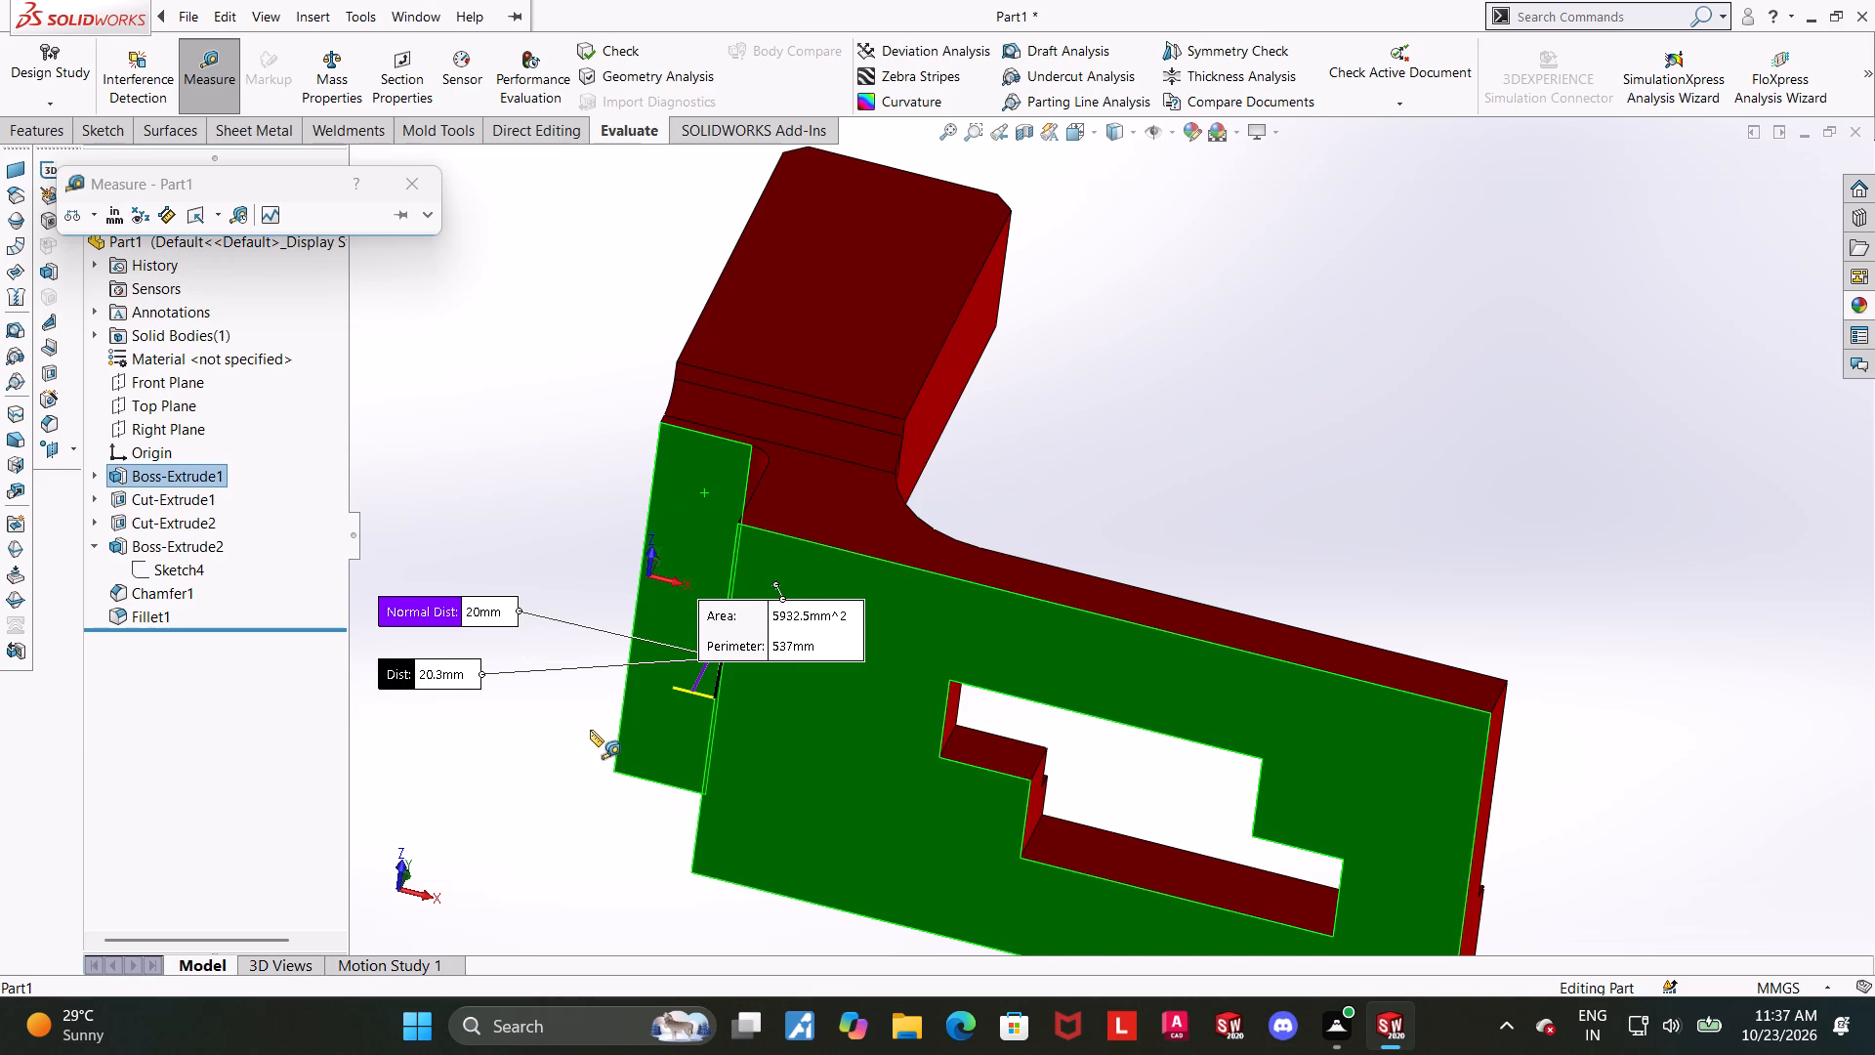
pyautogui.scroll(1, 590, 730)
pyautogui.scroll(-1, 641, 660)
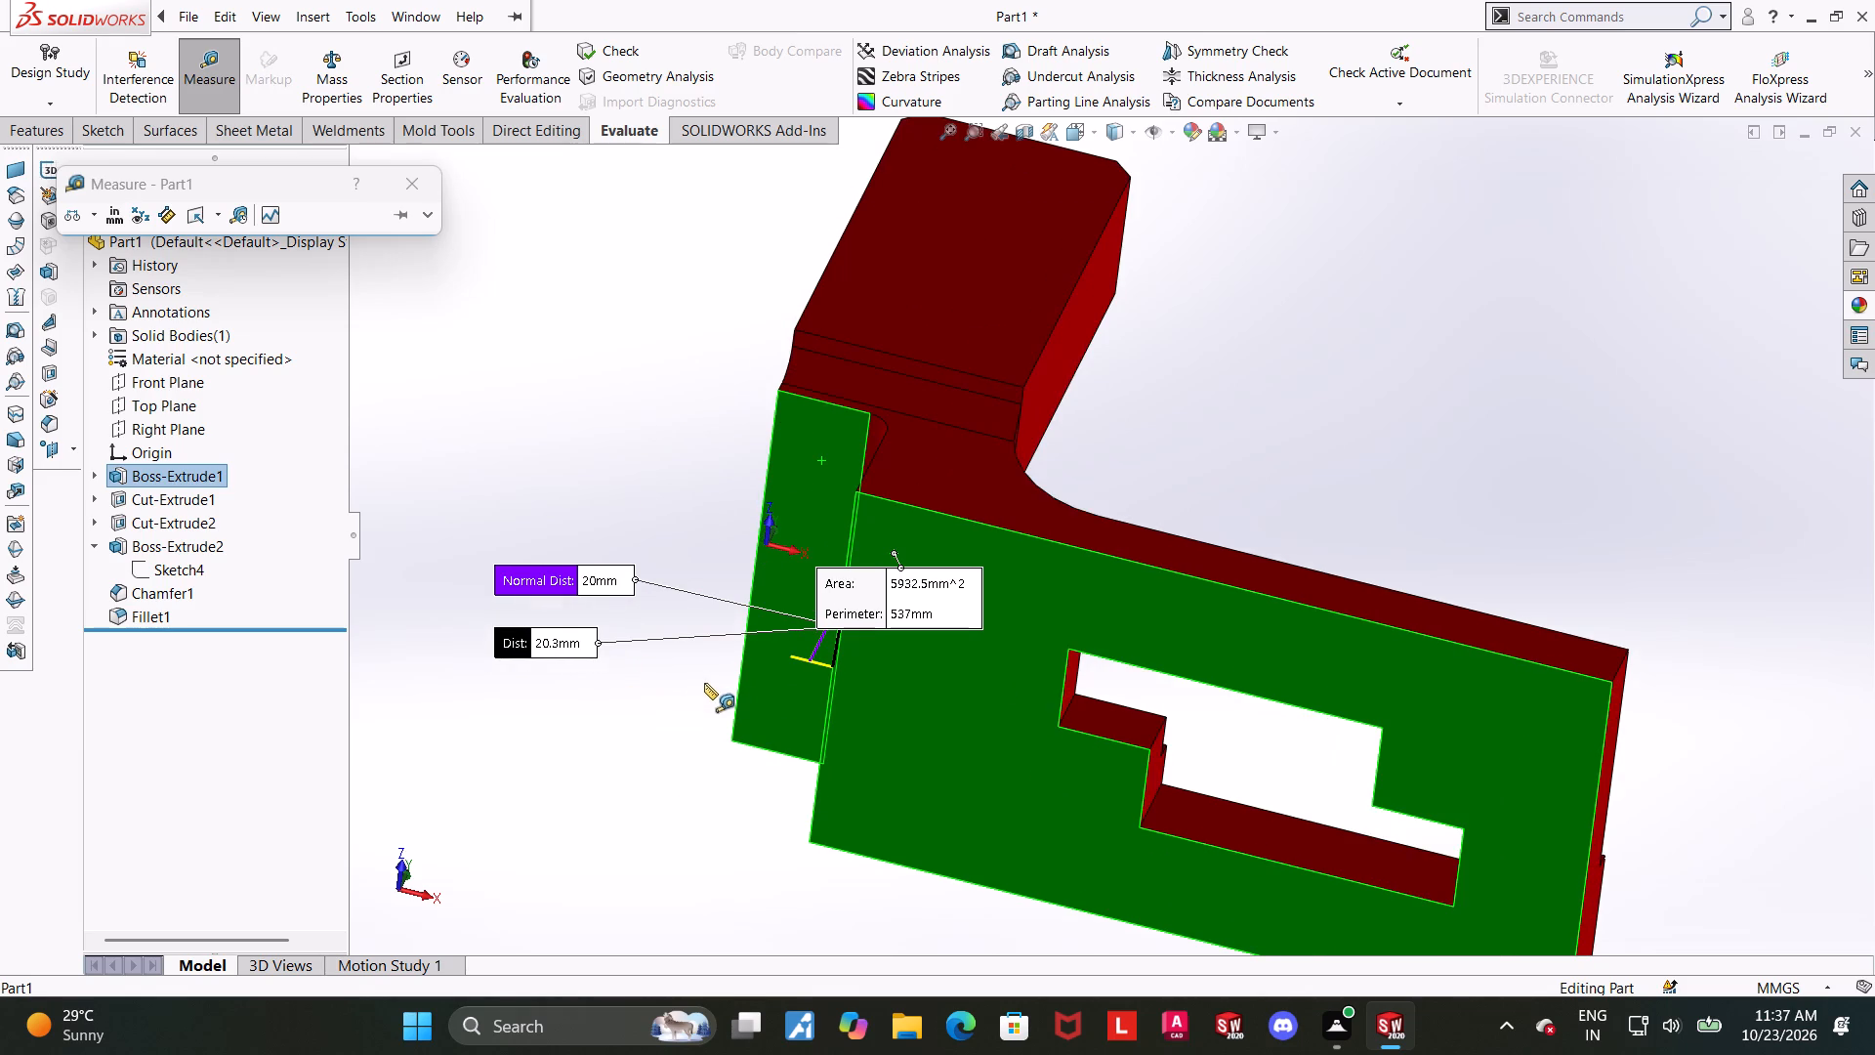
pyautogui.moveTo(705, 685); pyautogui.dragTo(718, 732, button='middle')
pyautogui.press('Escape')
# Measure between the end ledge's underside and a face of the upright block.
pyautogui.moveTo(1180, 417); pyautogui.dragTo(1191, 468, button='middle')
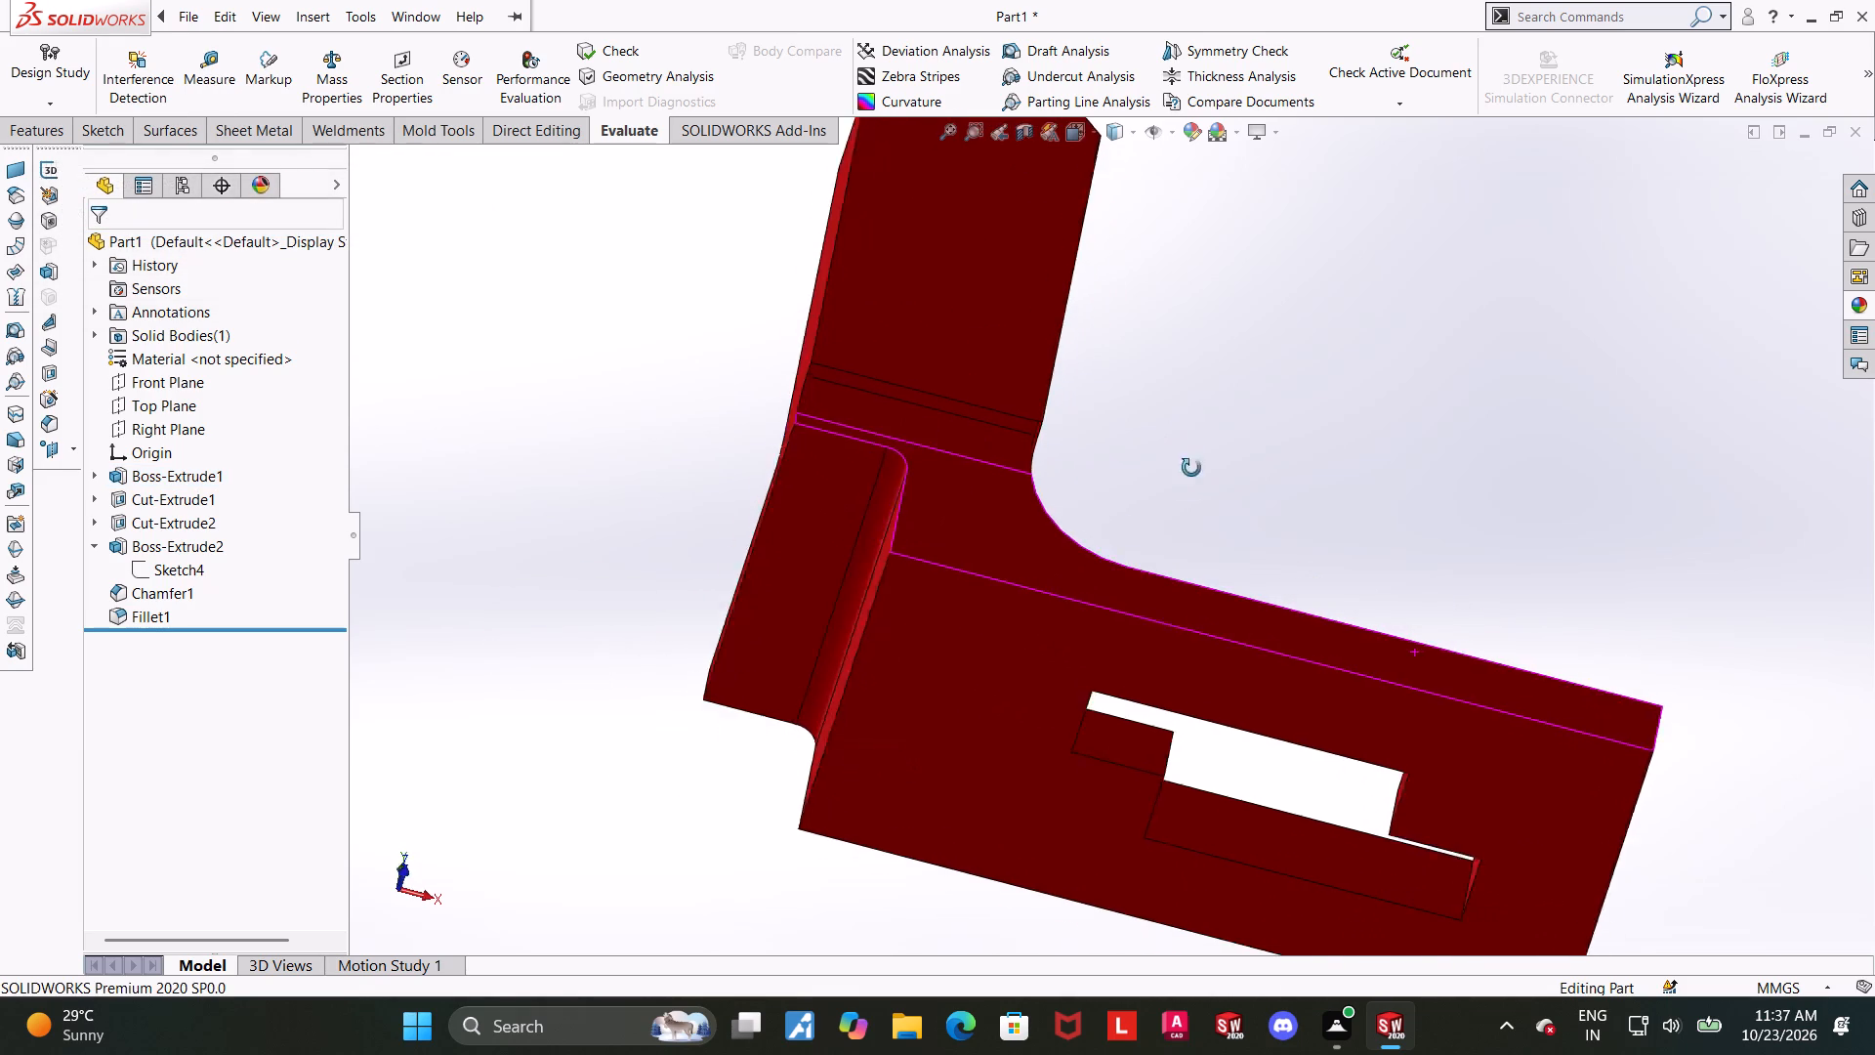
pyautogui.moveTo(1191, 468); pyautogui.dragTo(1188, 631, button='middle')
pyautogui.scroll(4, 1185, 612)
pyautogui.scroll(-4, 1166, 443)
pyautogui.moveTo(1025, 515); pyautogui.dragTo(1024, 488, button='middle')
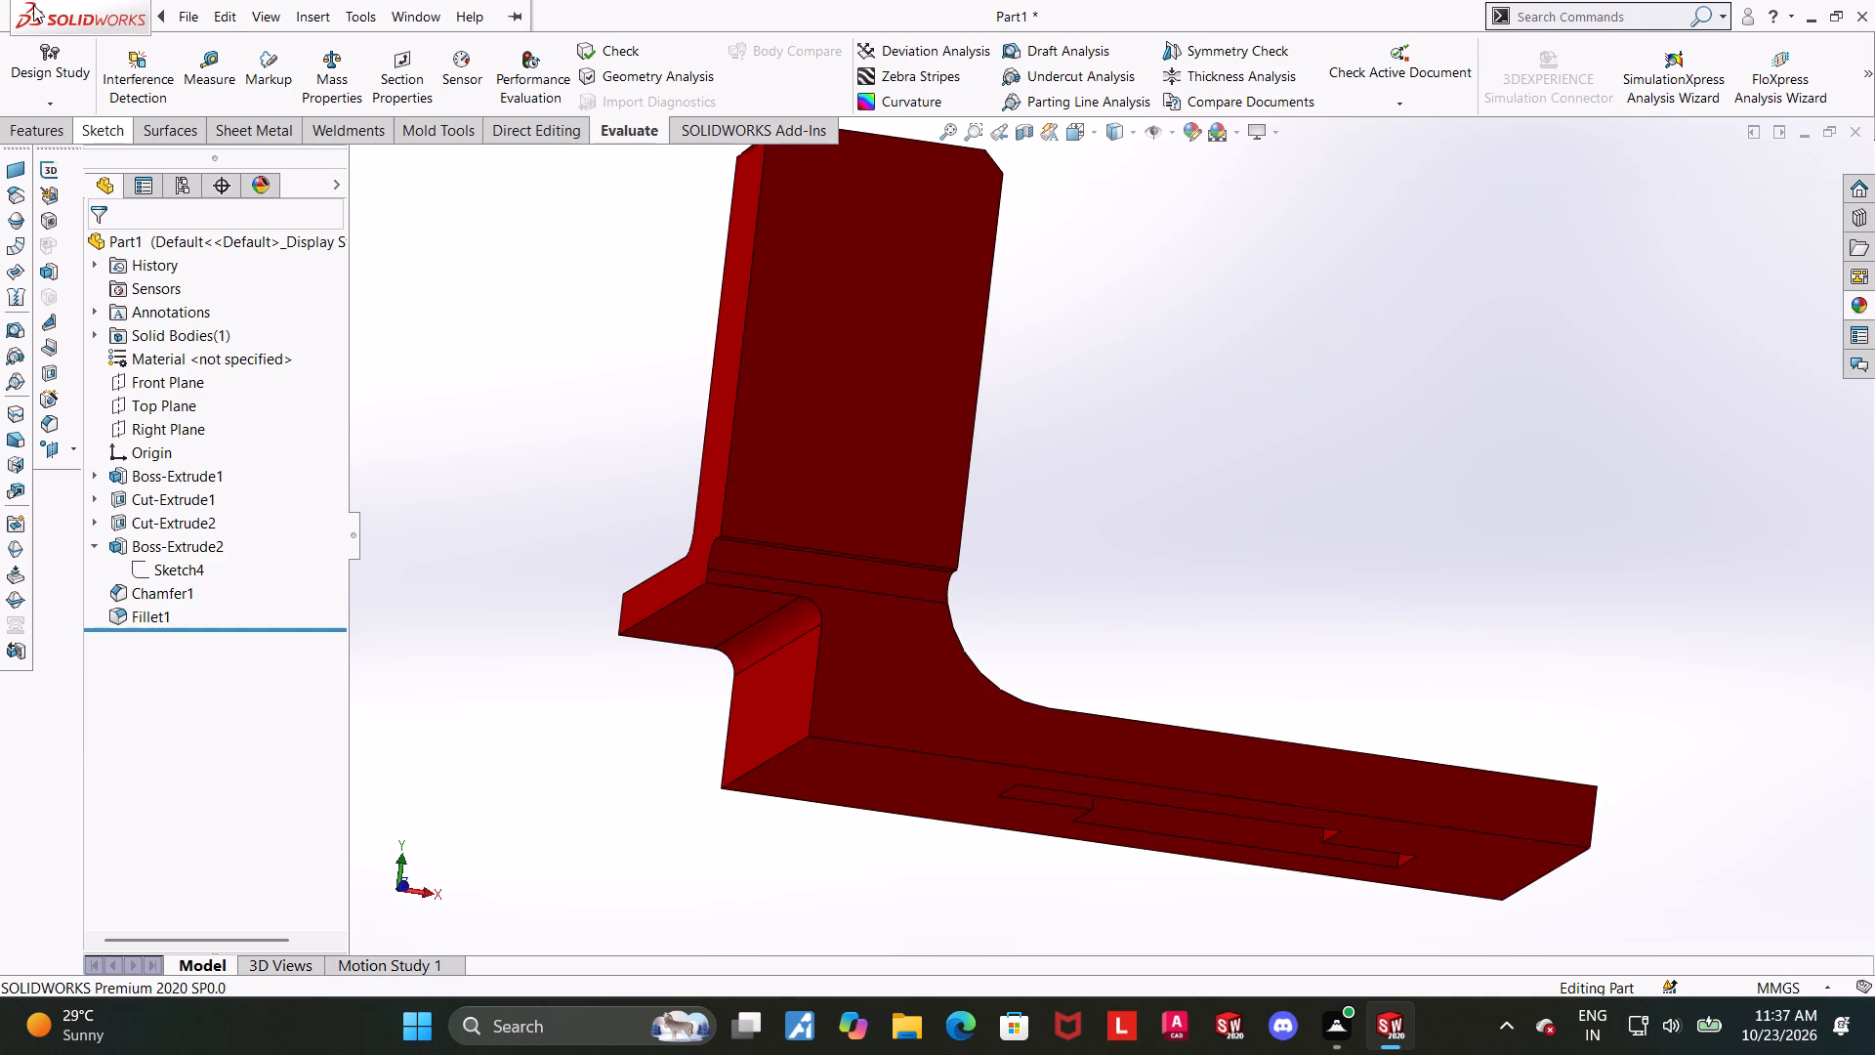
pyautogui.click(197, 58)
pyautogui.moveTo(731, 650); pyautogui.dragTo(728, 604, button='middle')
pyautogui.click(690, 554)
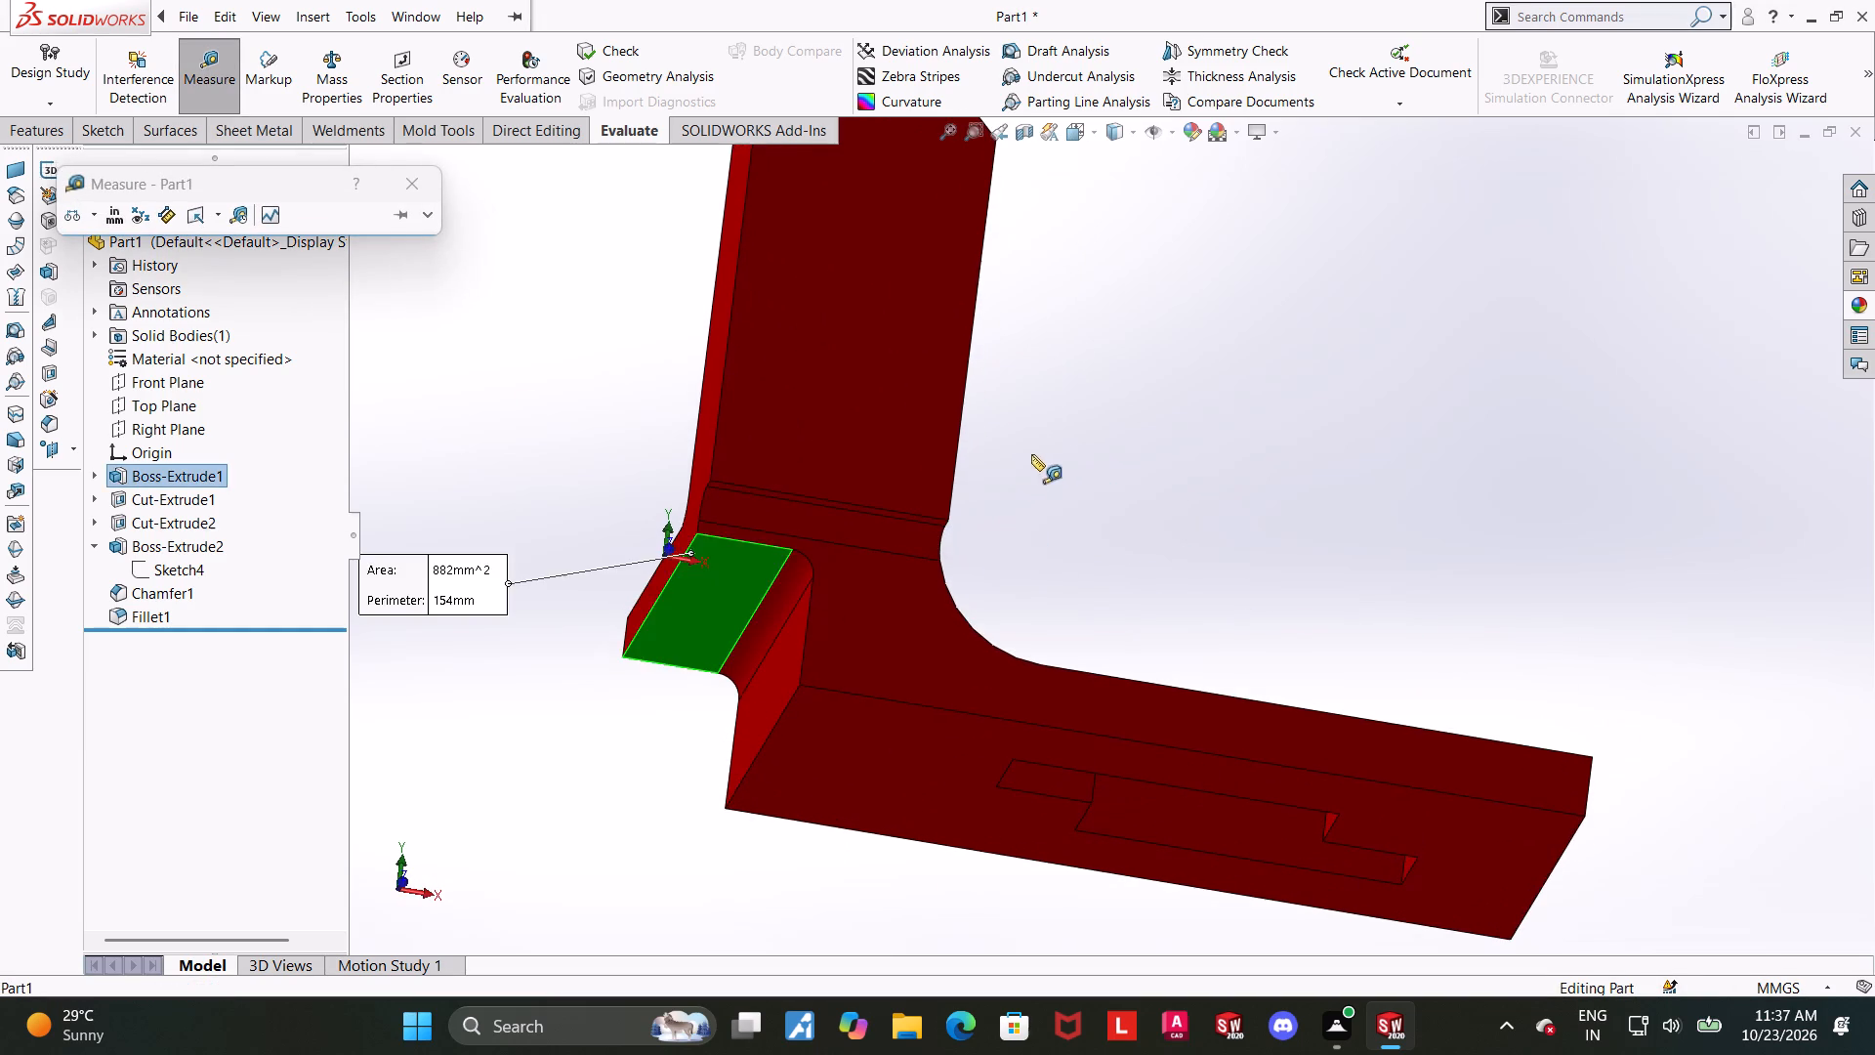
pyautogui.moveTo(1033, 453); pyautogui.dragTo(1013, 723, button='middle')
pyautogui.click(842, 365)
pyautogui.press('Escape')
# Measure the height from the base's bottom face to the end ledge's underside again.
pyautogui.moveTo(677, 546); pyautogui.dragTo(675, 343, button='middle')
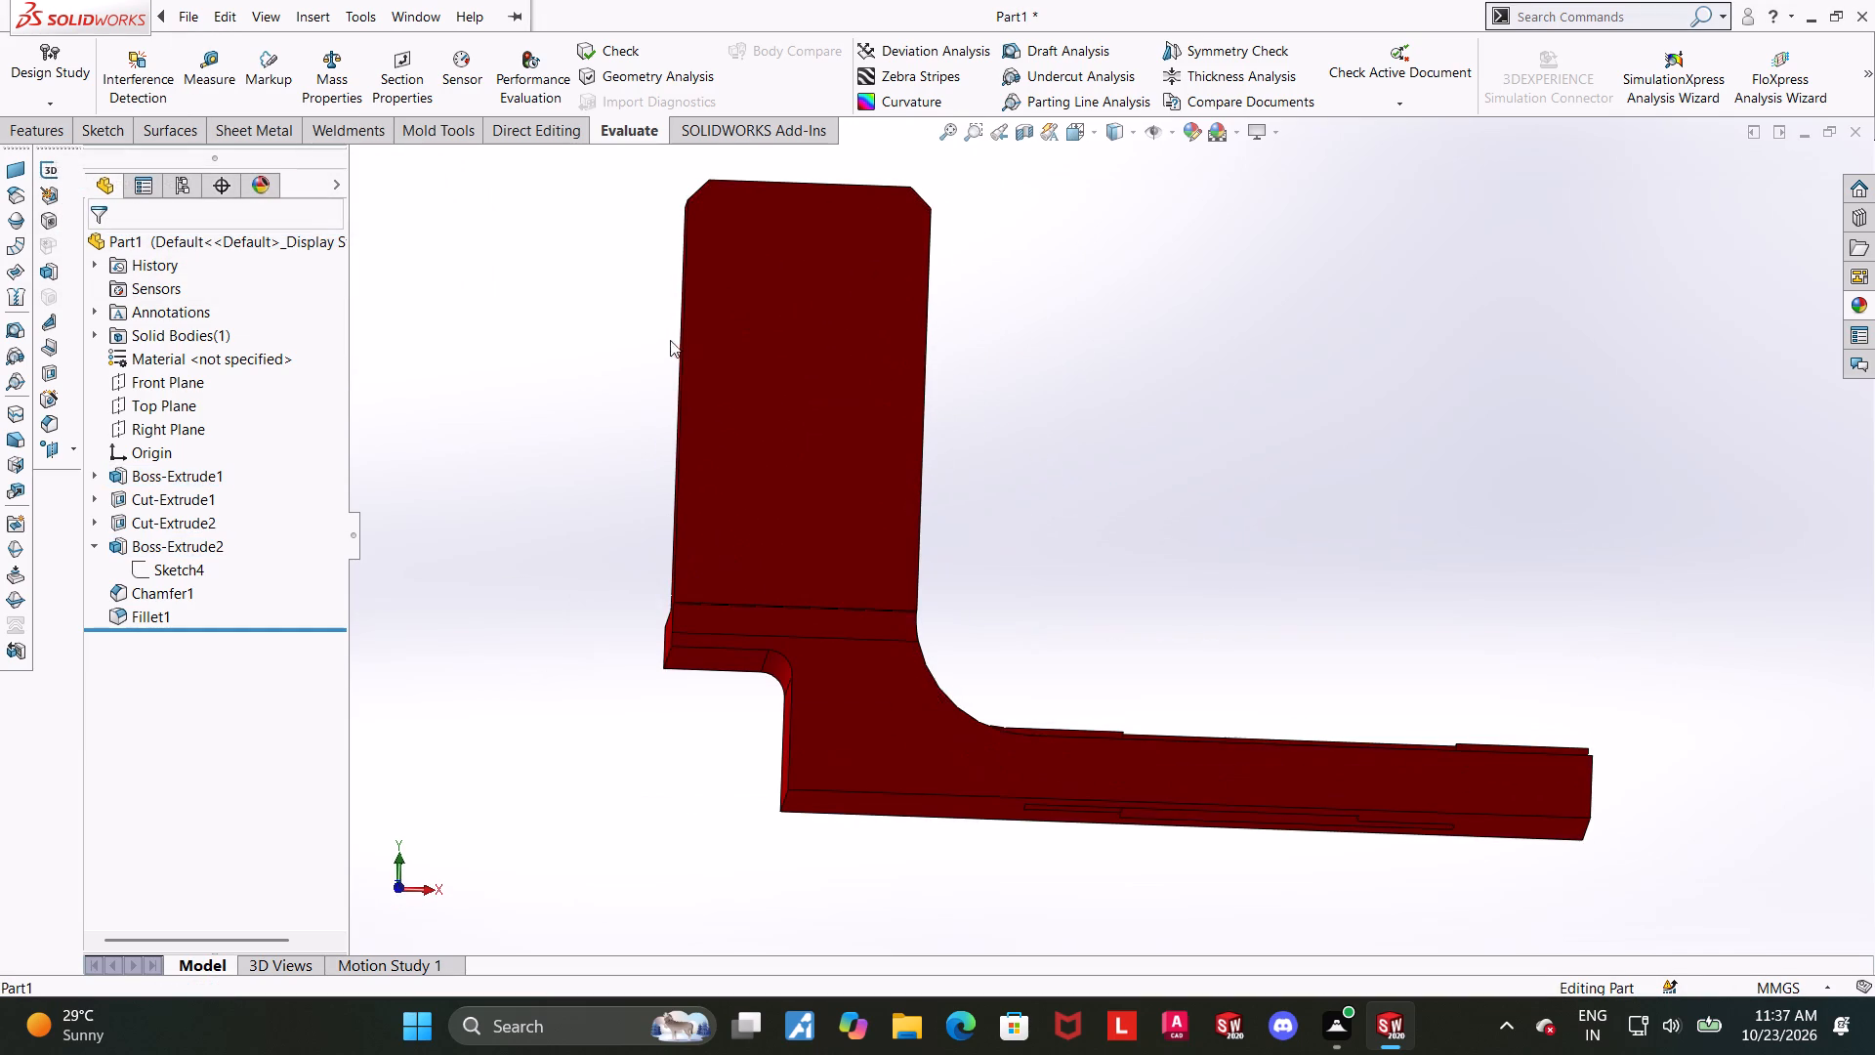
pyautogui.click(206, 63)
pyautogui.press('Escape')
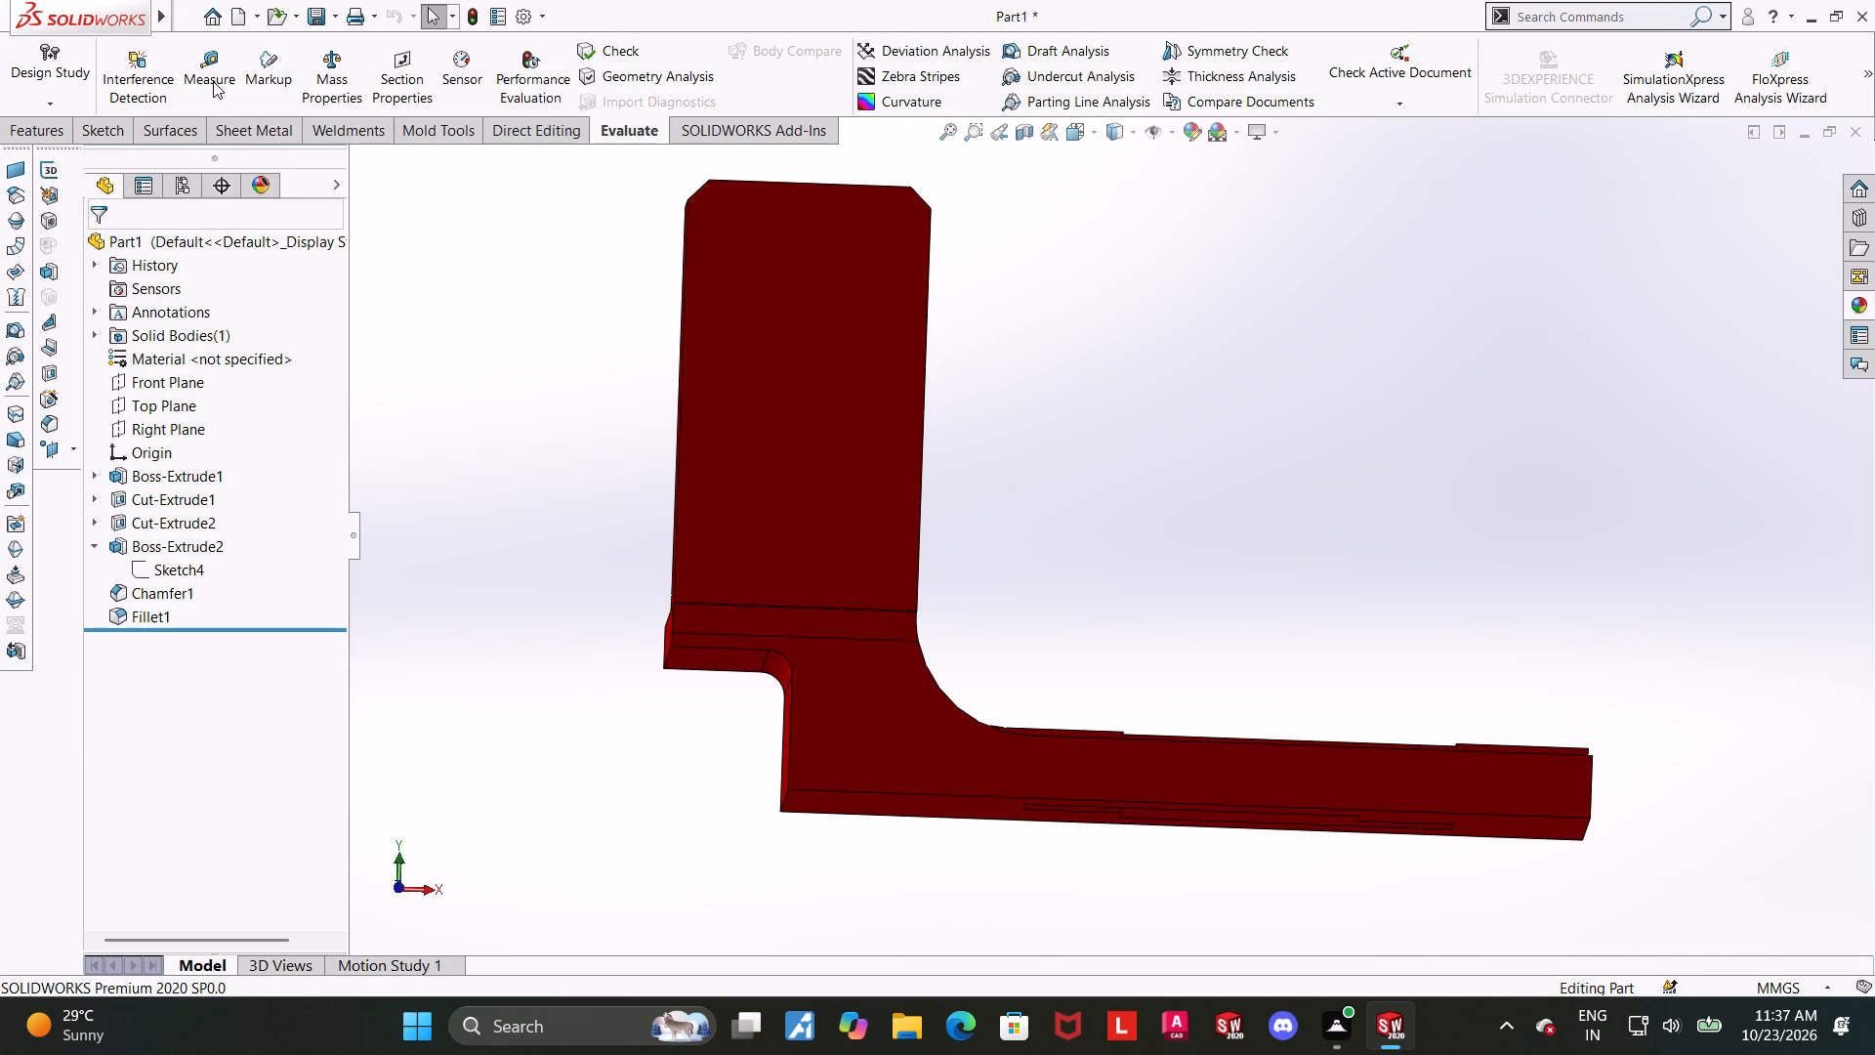
pyautogui.click(213, 81)
pyautogui.moveTo(642, 608); pyautogui.dragTo(662, 566, button='middle')
pyautogui.click(708, 633)
pyautogui.click(859, 782)
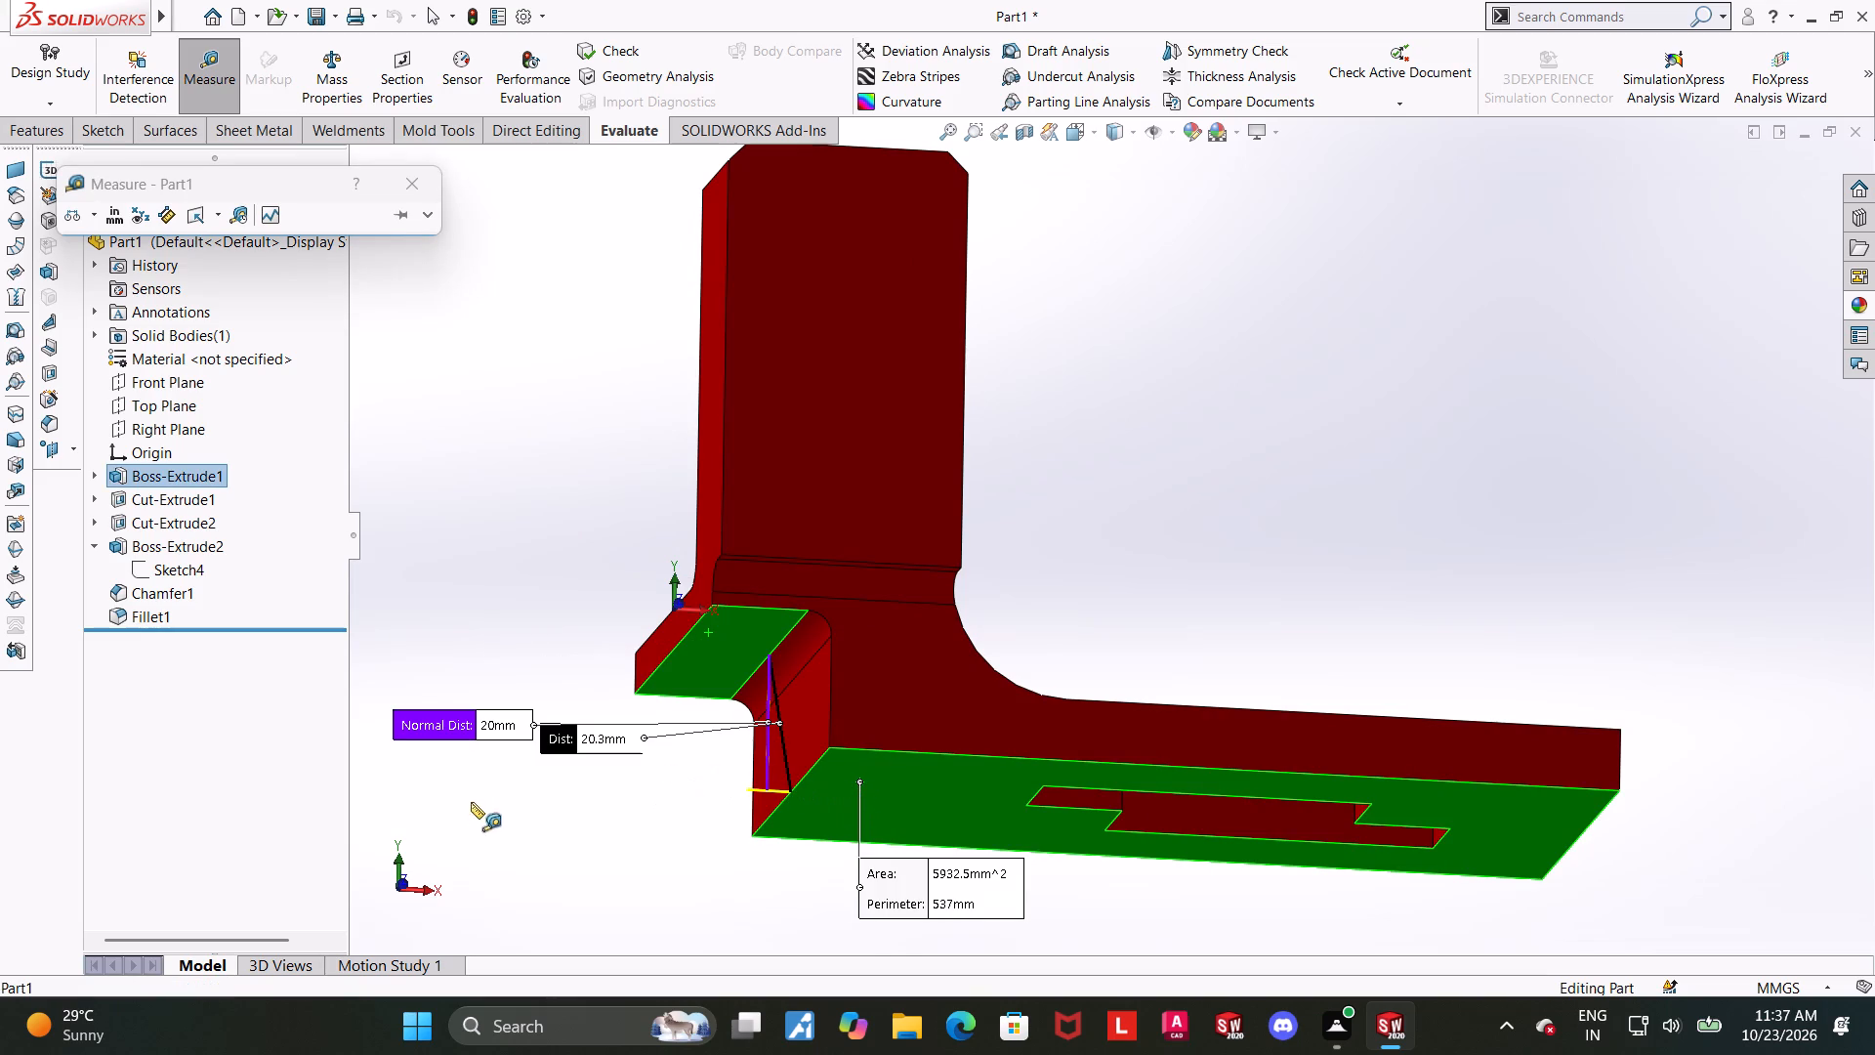
pyautogui.press('Escape')
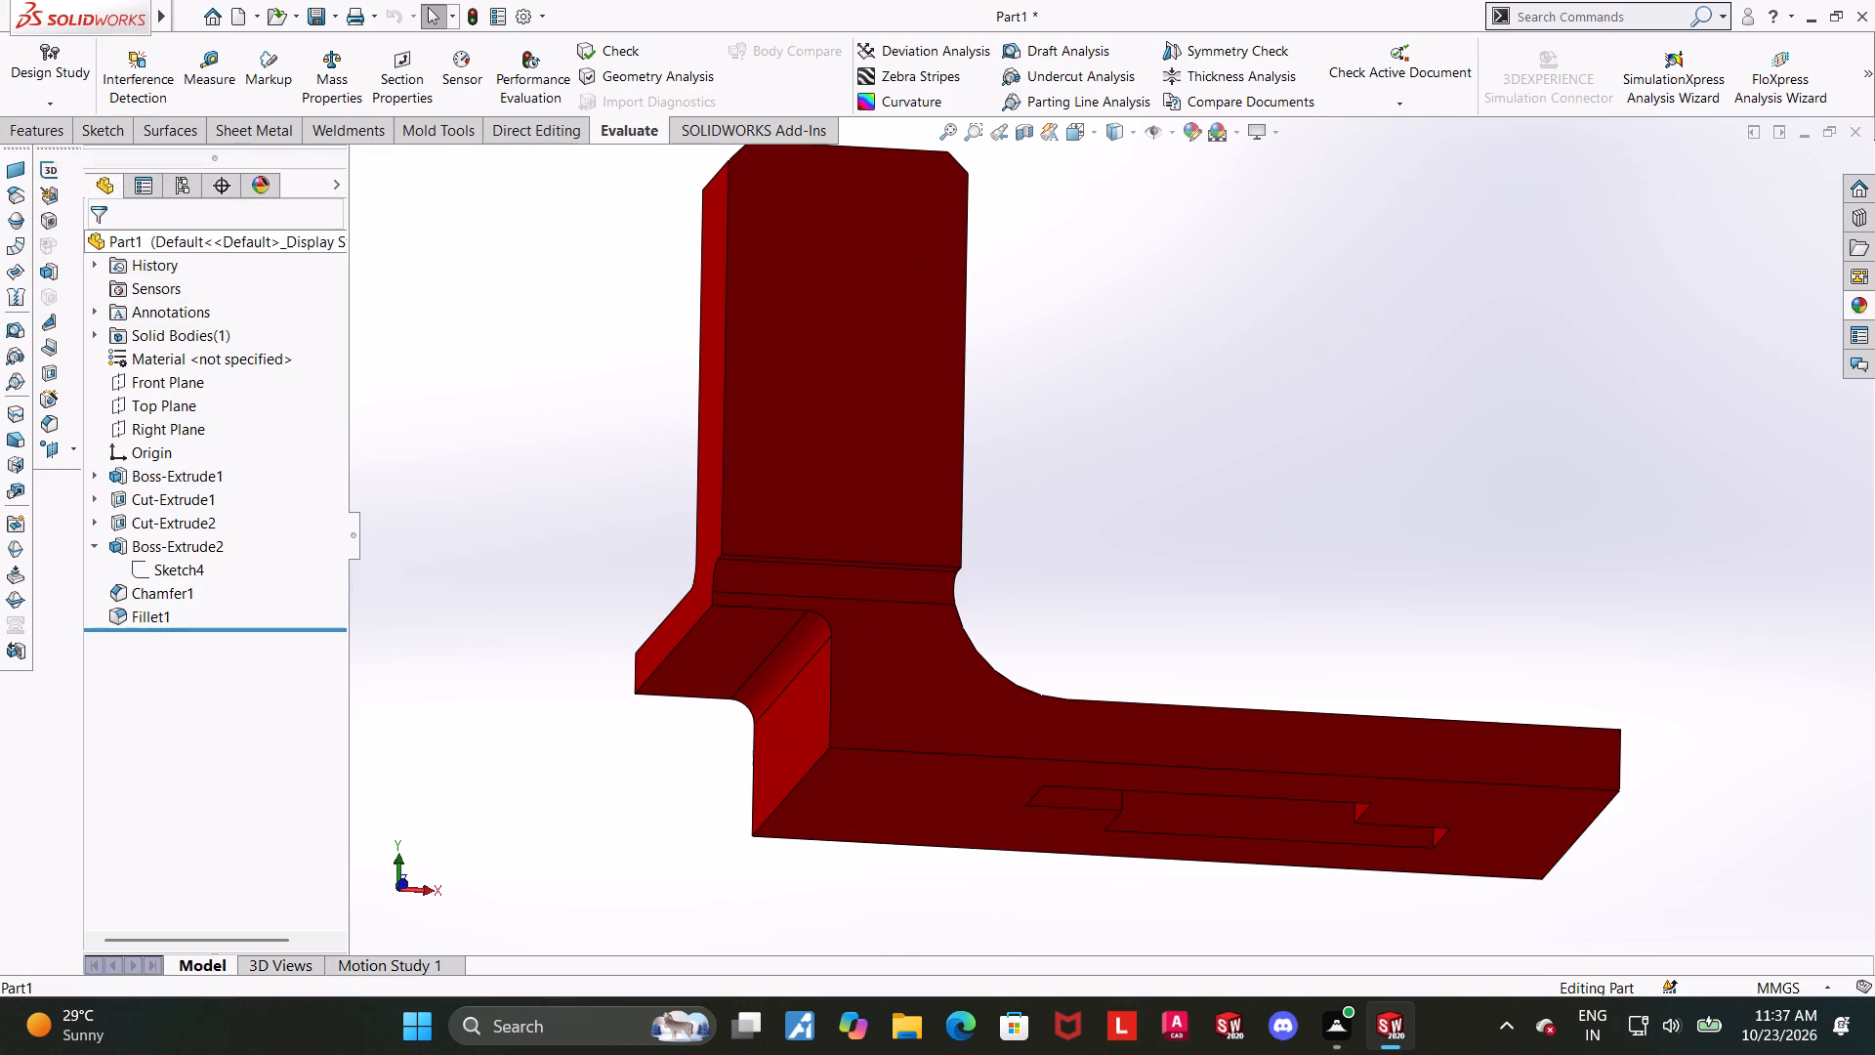
# Measure the height between the base's bottom face and the upright block's top face.
pyautogui.click(212, 77)
pyautogui.click(896, 781)
pyautogui.moveTo(999, 408); pyautogui.dragTo(1003, 705, button='middle')
pyautogui.click(866, 506)
pyautogui.scroll(2, 918, 481)
pyautogui.press('Escape')
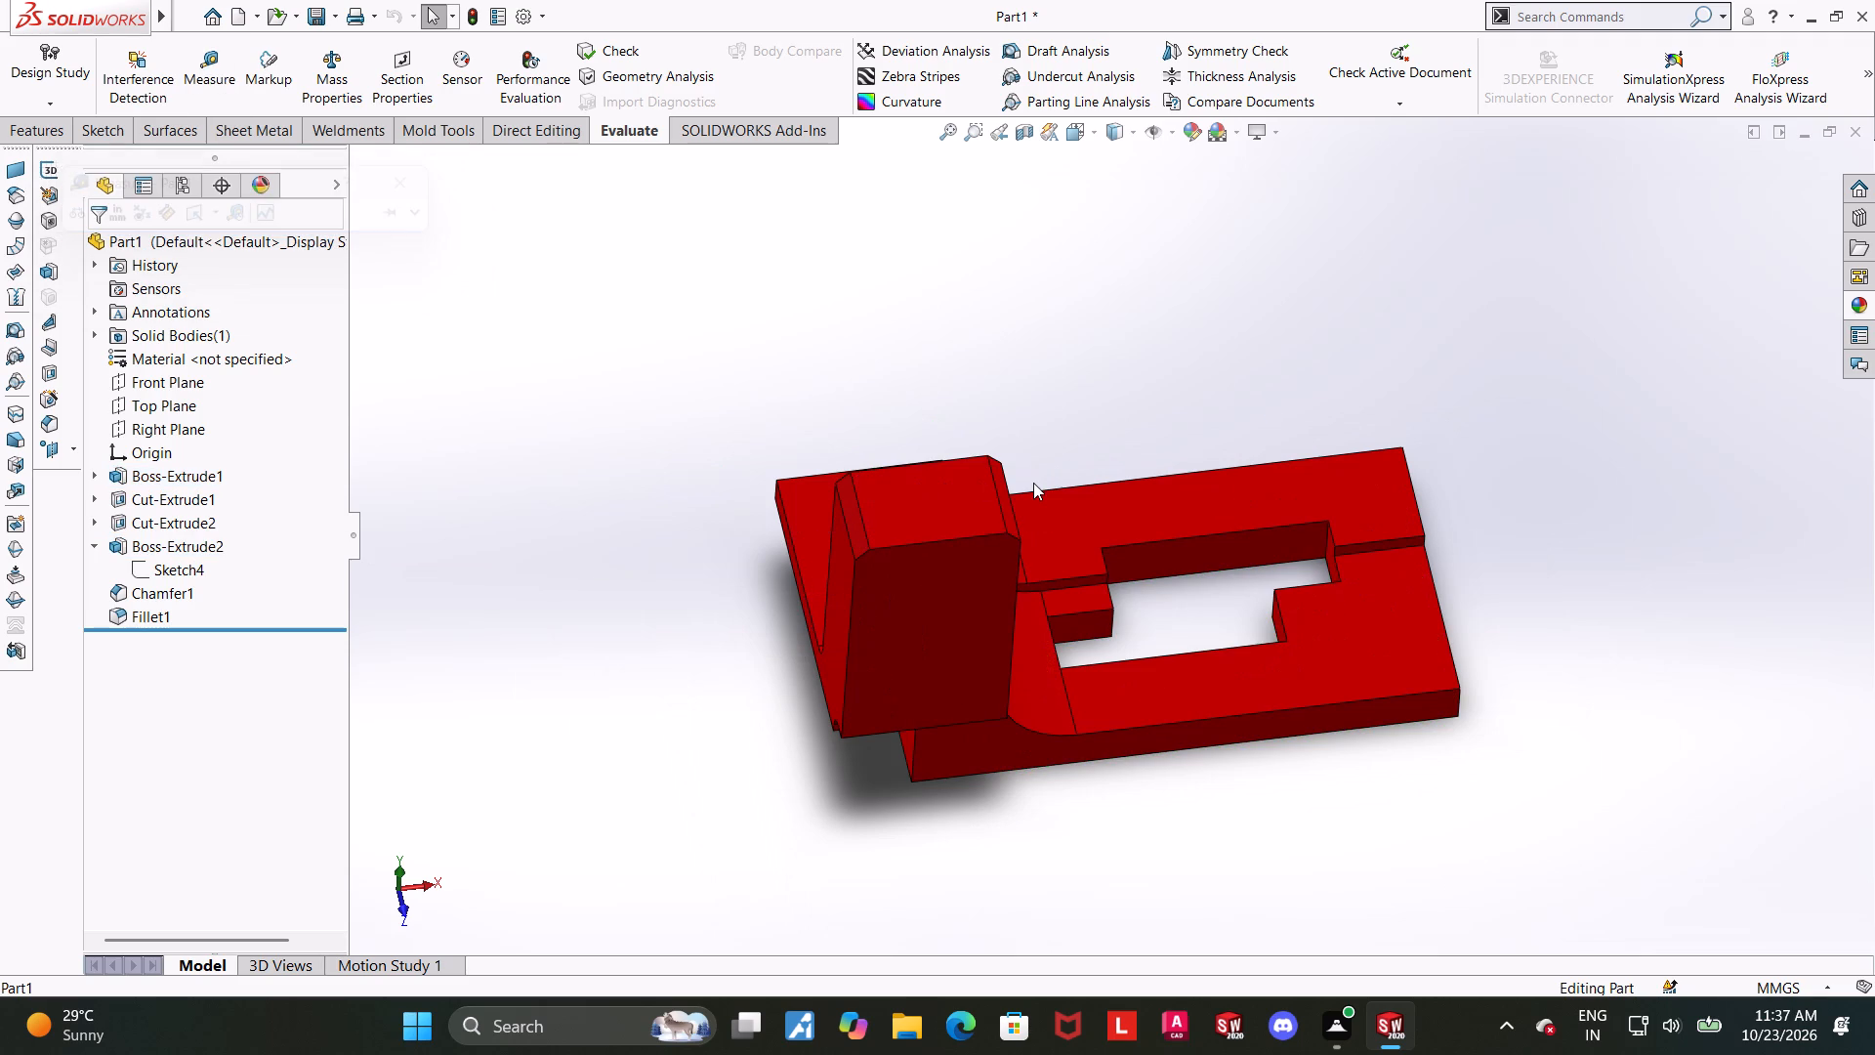
# Examine the whole part from the isometric view and from several angles around the upright block and base.
pyautogui.hotkey('ctrl', '7')
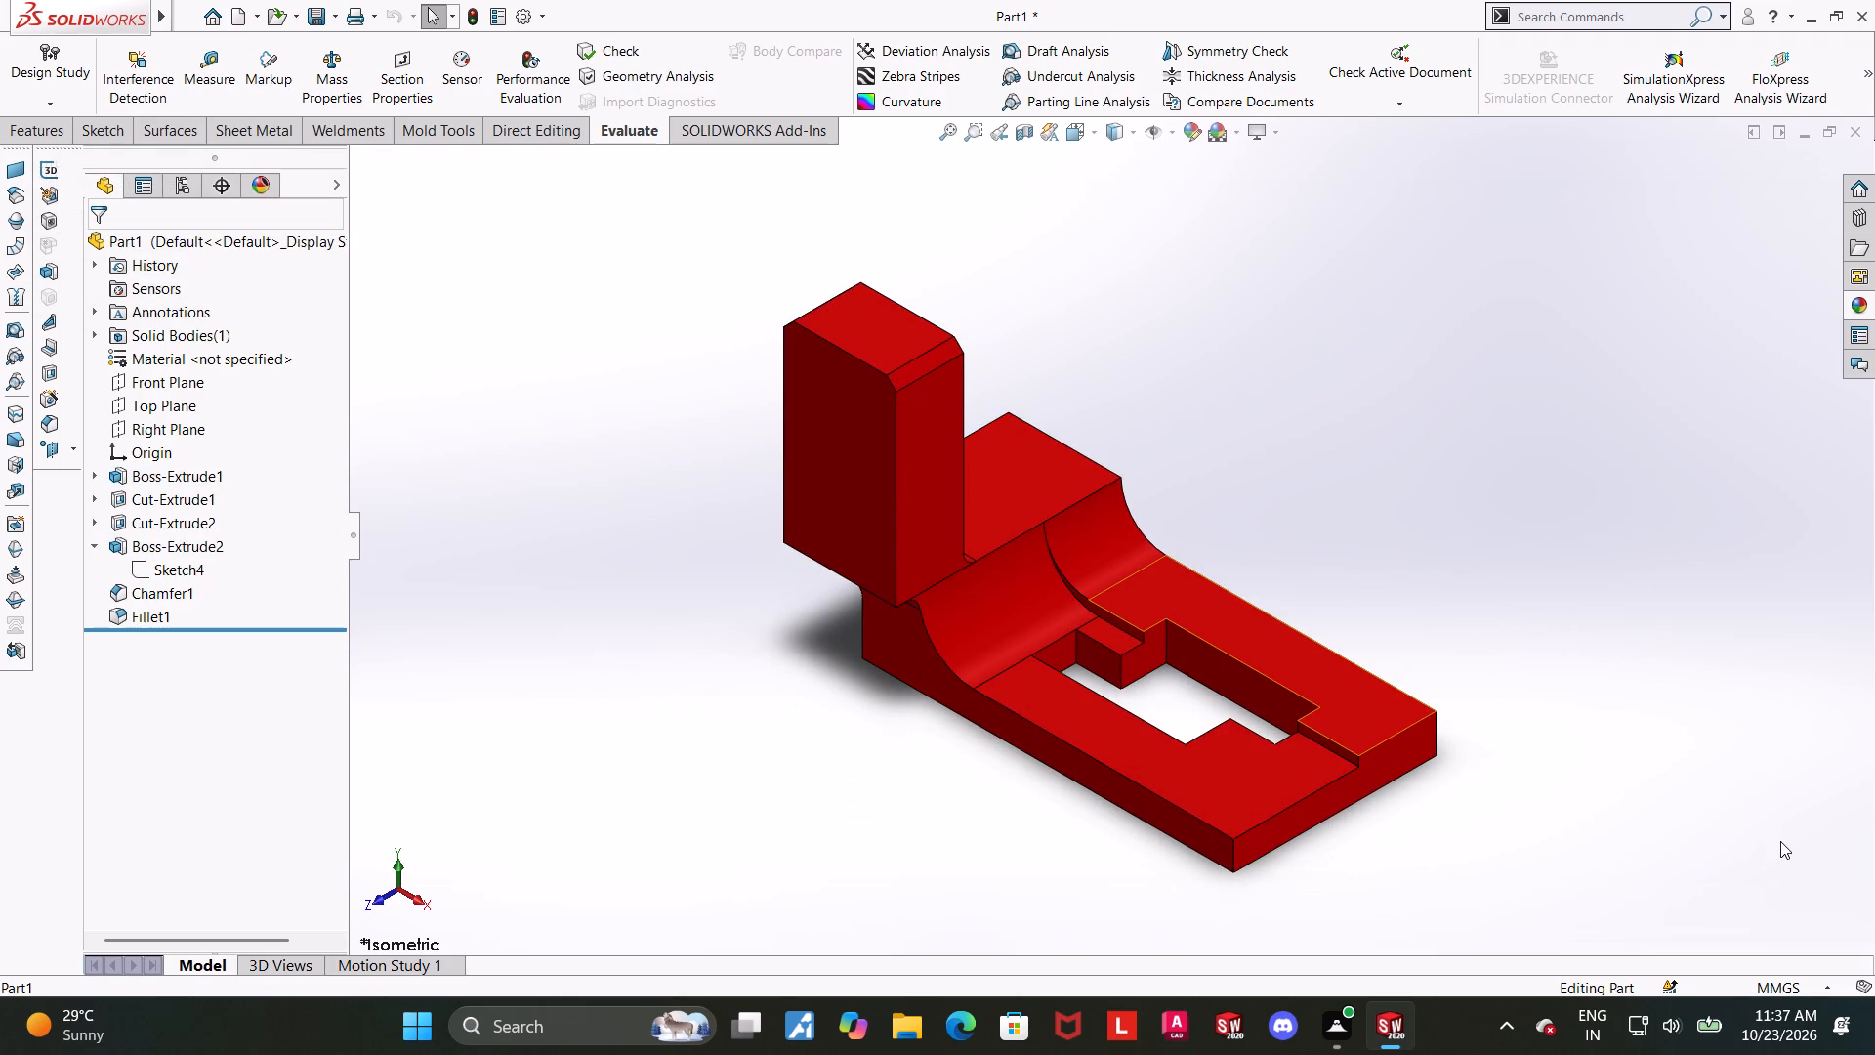
pyautogui.scroll(-3, 1003, 373)
pyautogui.moveTo(1001, 393); pyautogui.dragTo(1059, 360, button='middle')
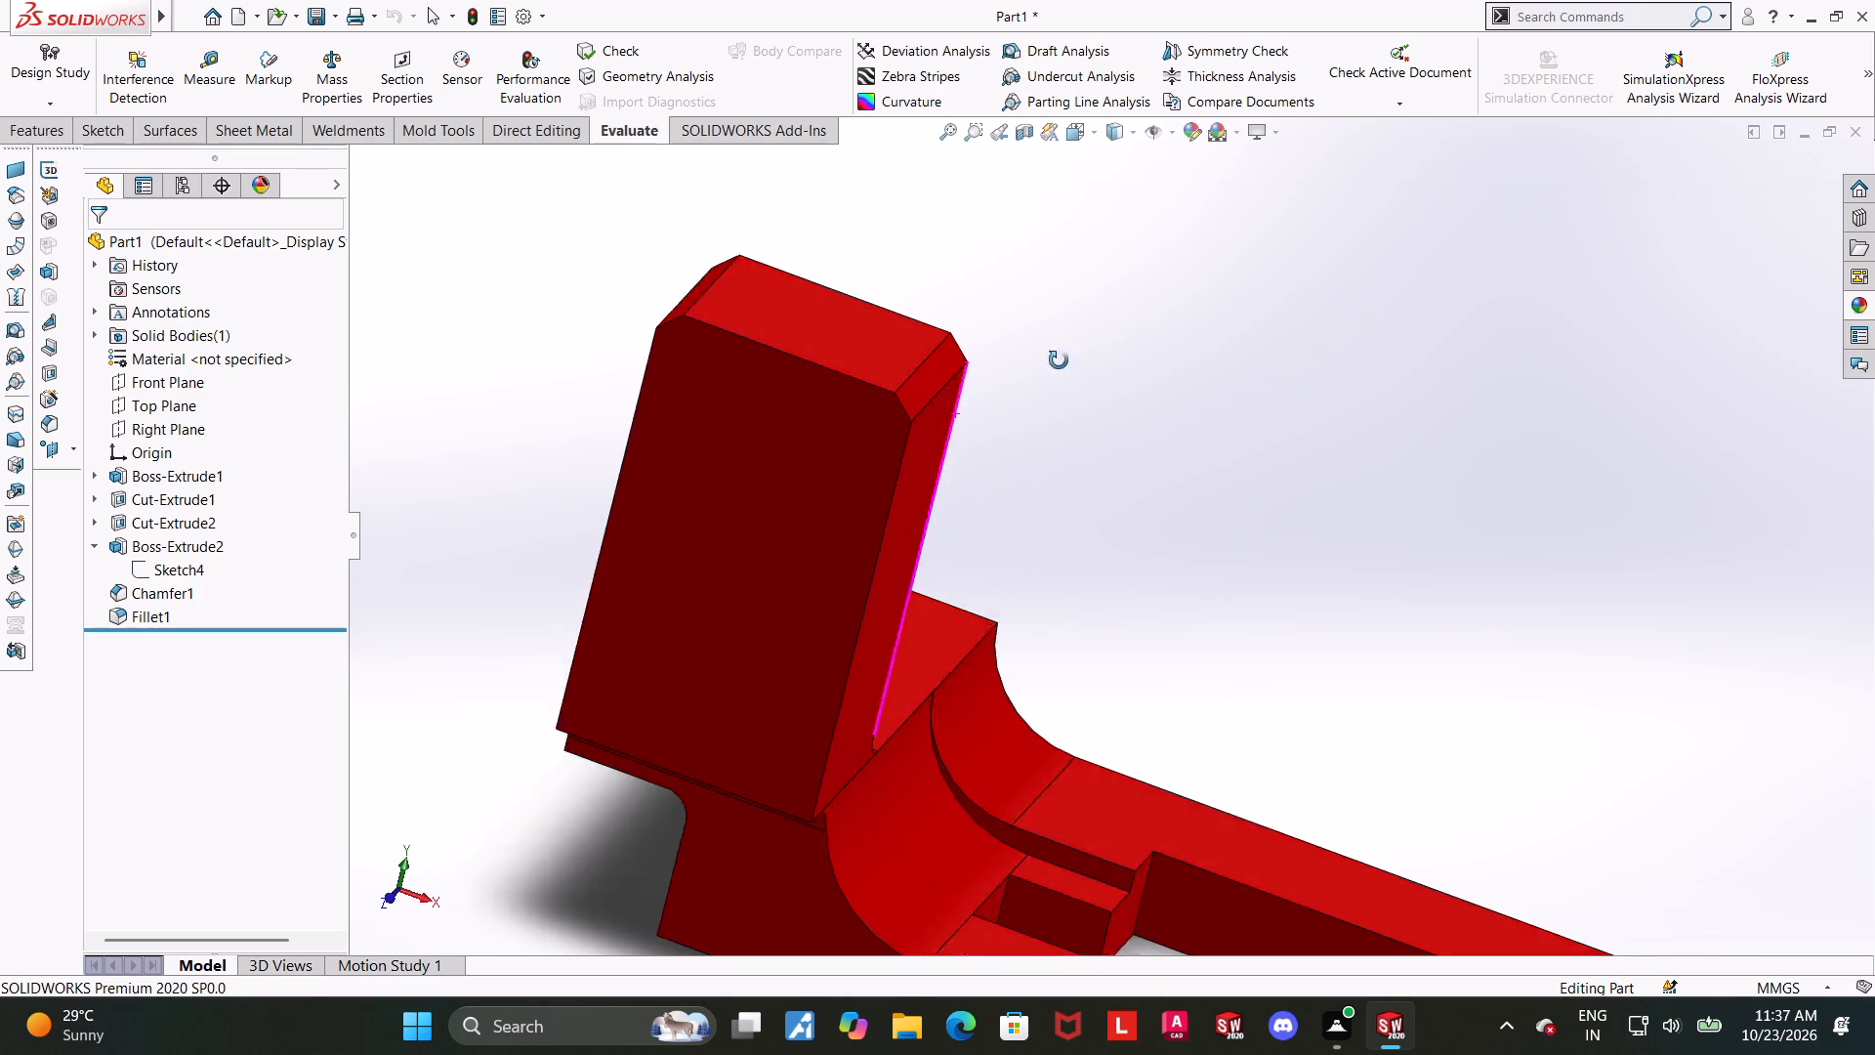
pyautogui.moveTo(1059, 360); pyautogui.dragTo(947, 285, button='middle')
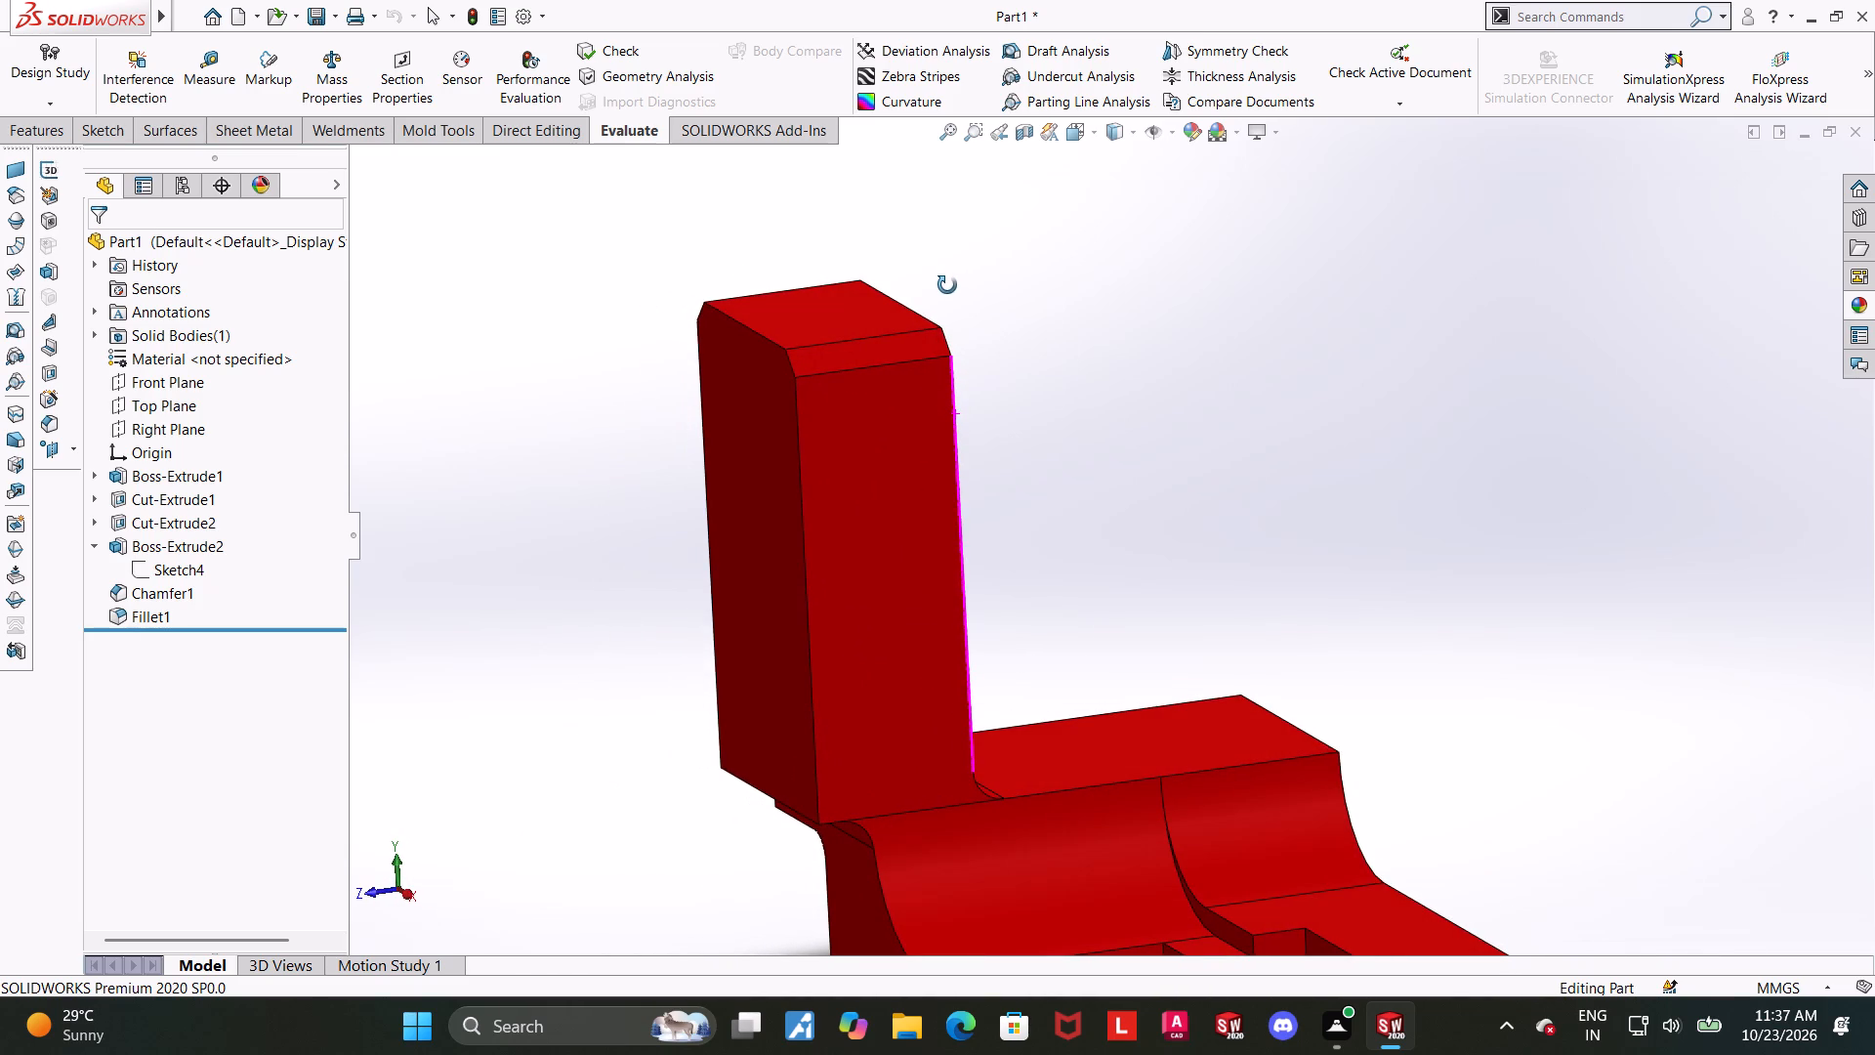
pyautogui.moveTo(947, 285); pyautogui.dragTo(937, 281, button='middle')
pyautogui.scroll(3, 1295, 503)
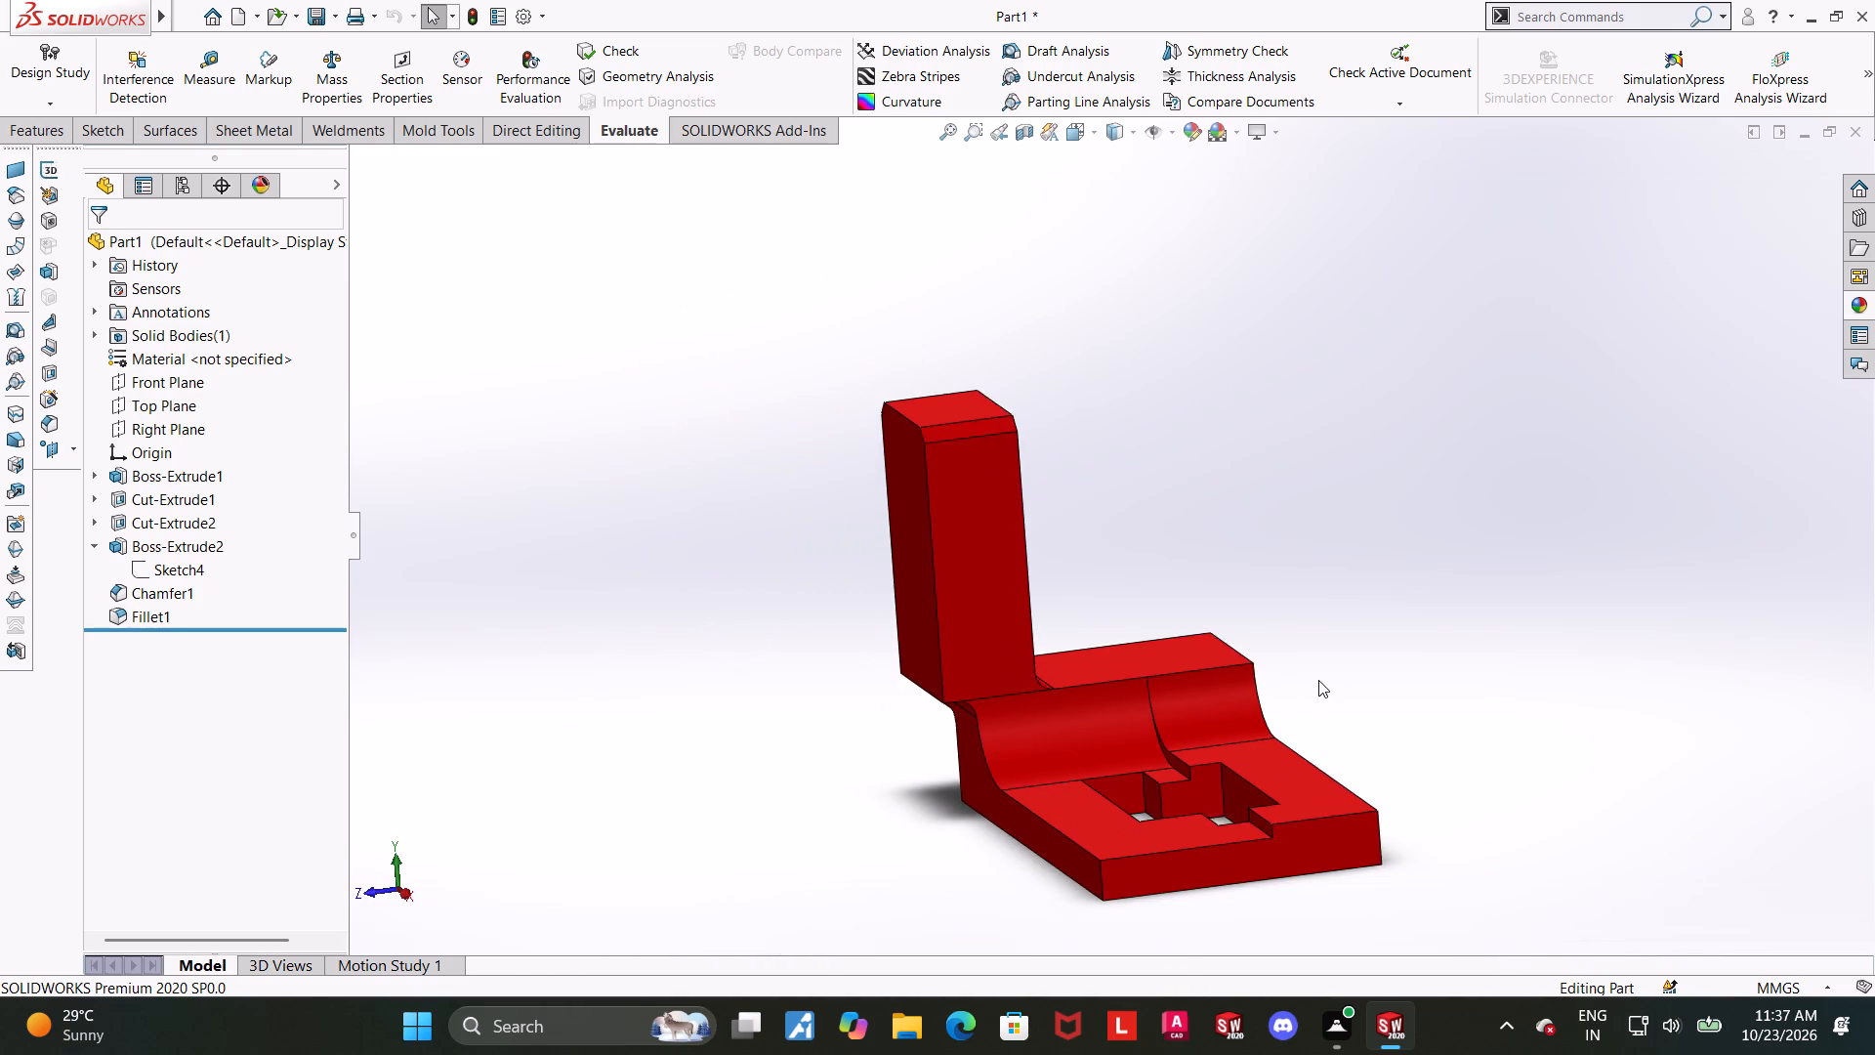
pyautogui.scroll(4, 1318, 681)
pyautogui.scroll(-2, 1228, 681)
pyautogui.moveTo(1262, 667); pyautogui.dragTo(1352, 629, button='middle')
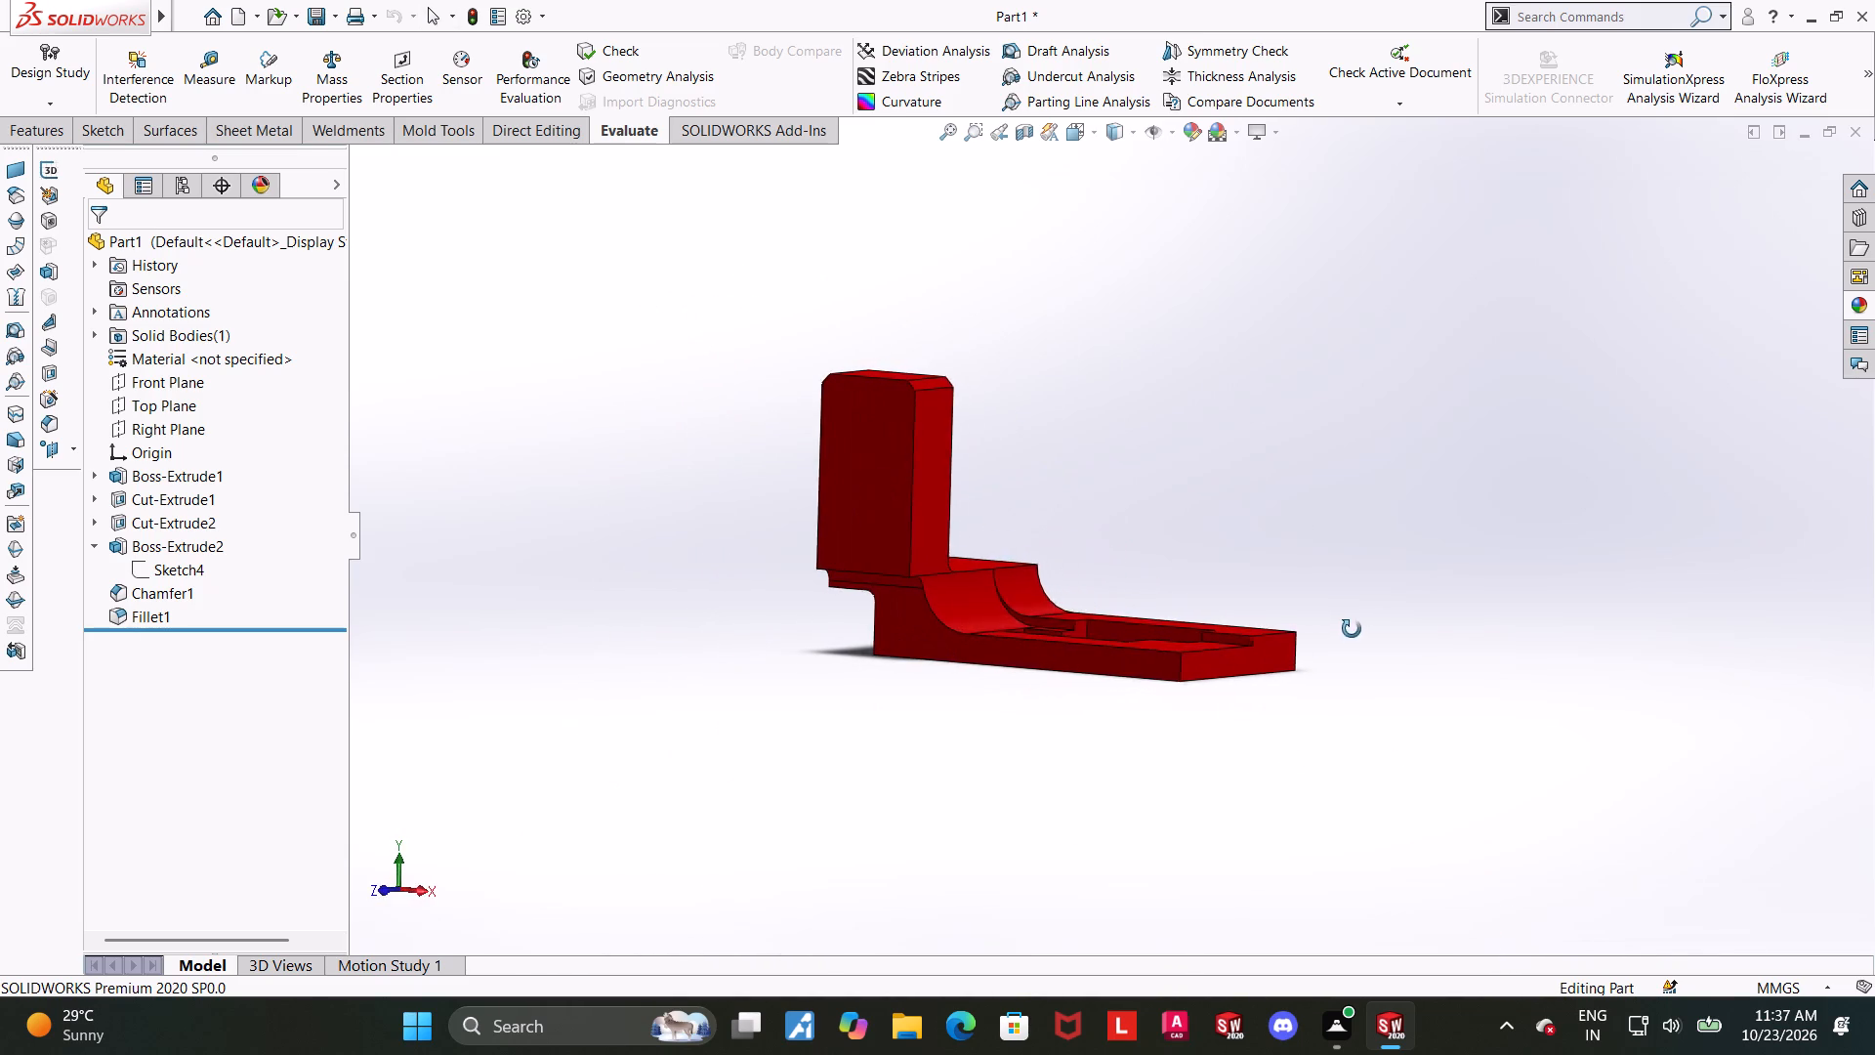
pyautogui.moveTo(1352, 629); pyautogui.dragTo(1367, 696, button='middle')
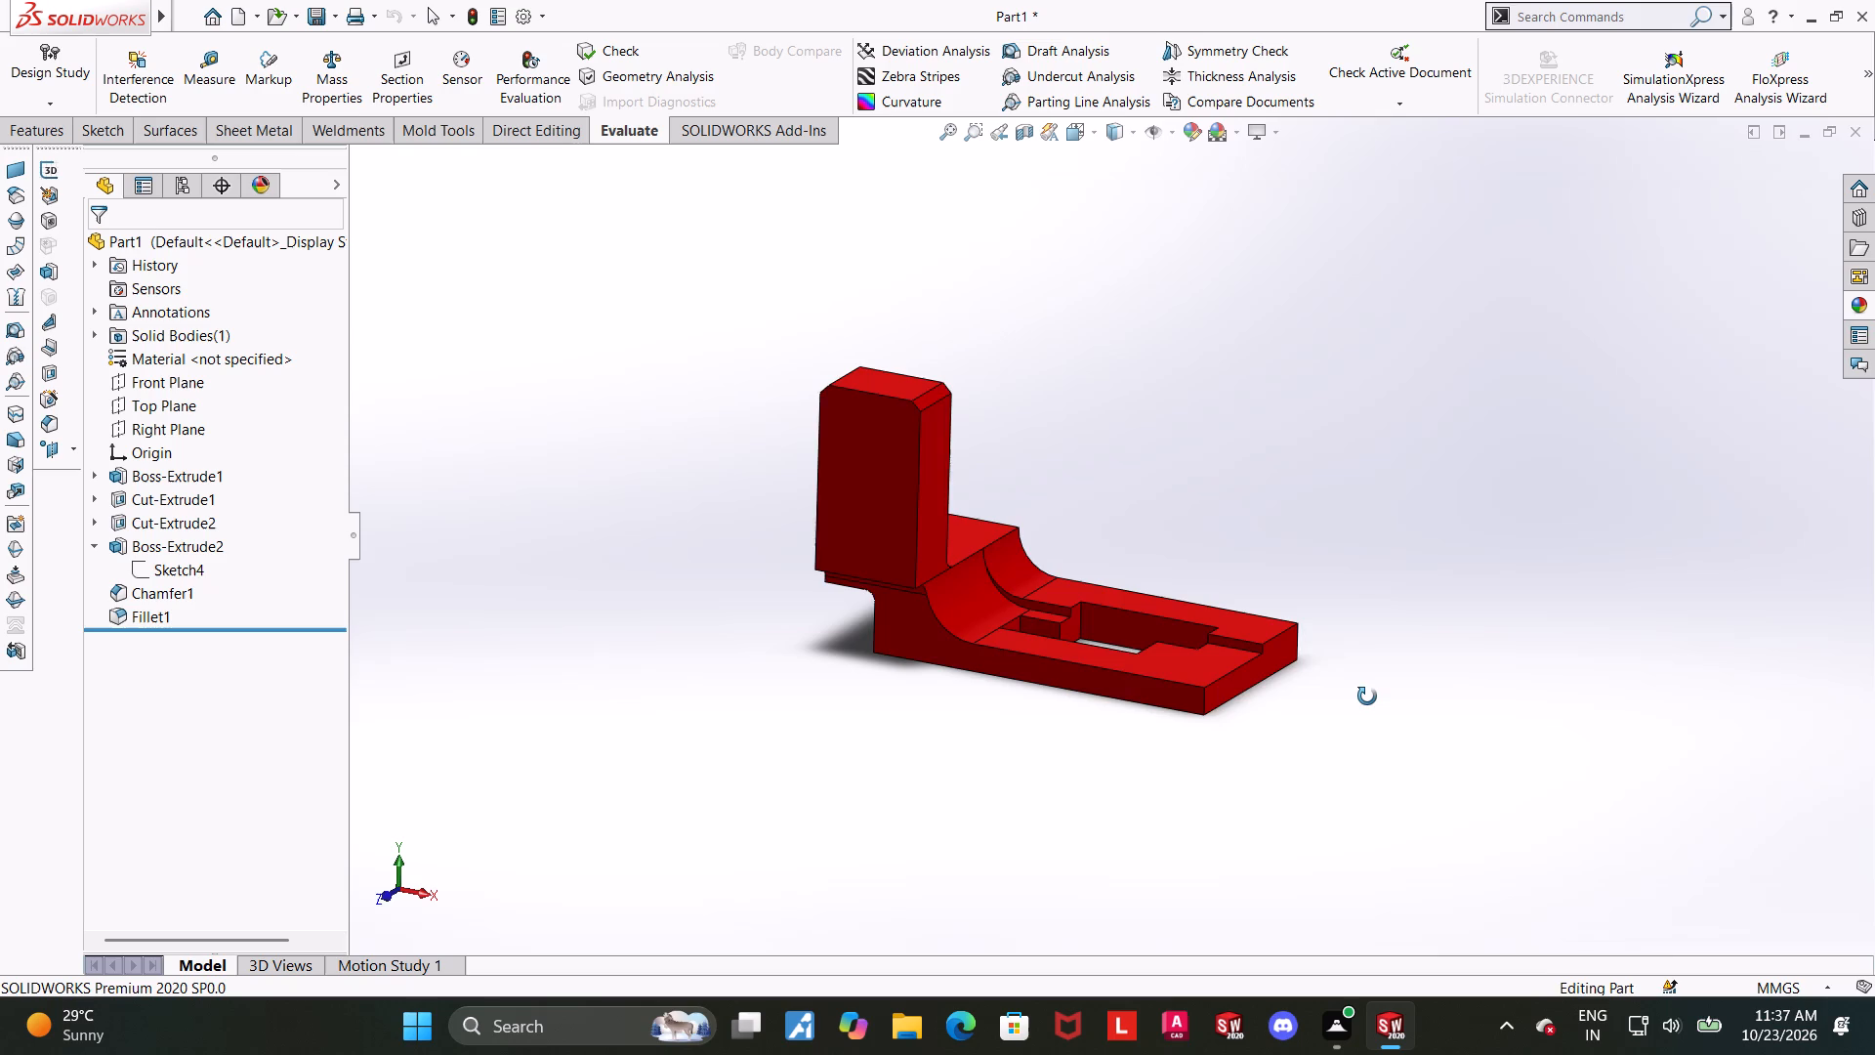
pyautogui.moveTo(1367, 696); pyautogui.dragTo(1422, 686, button='middle')
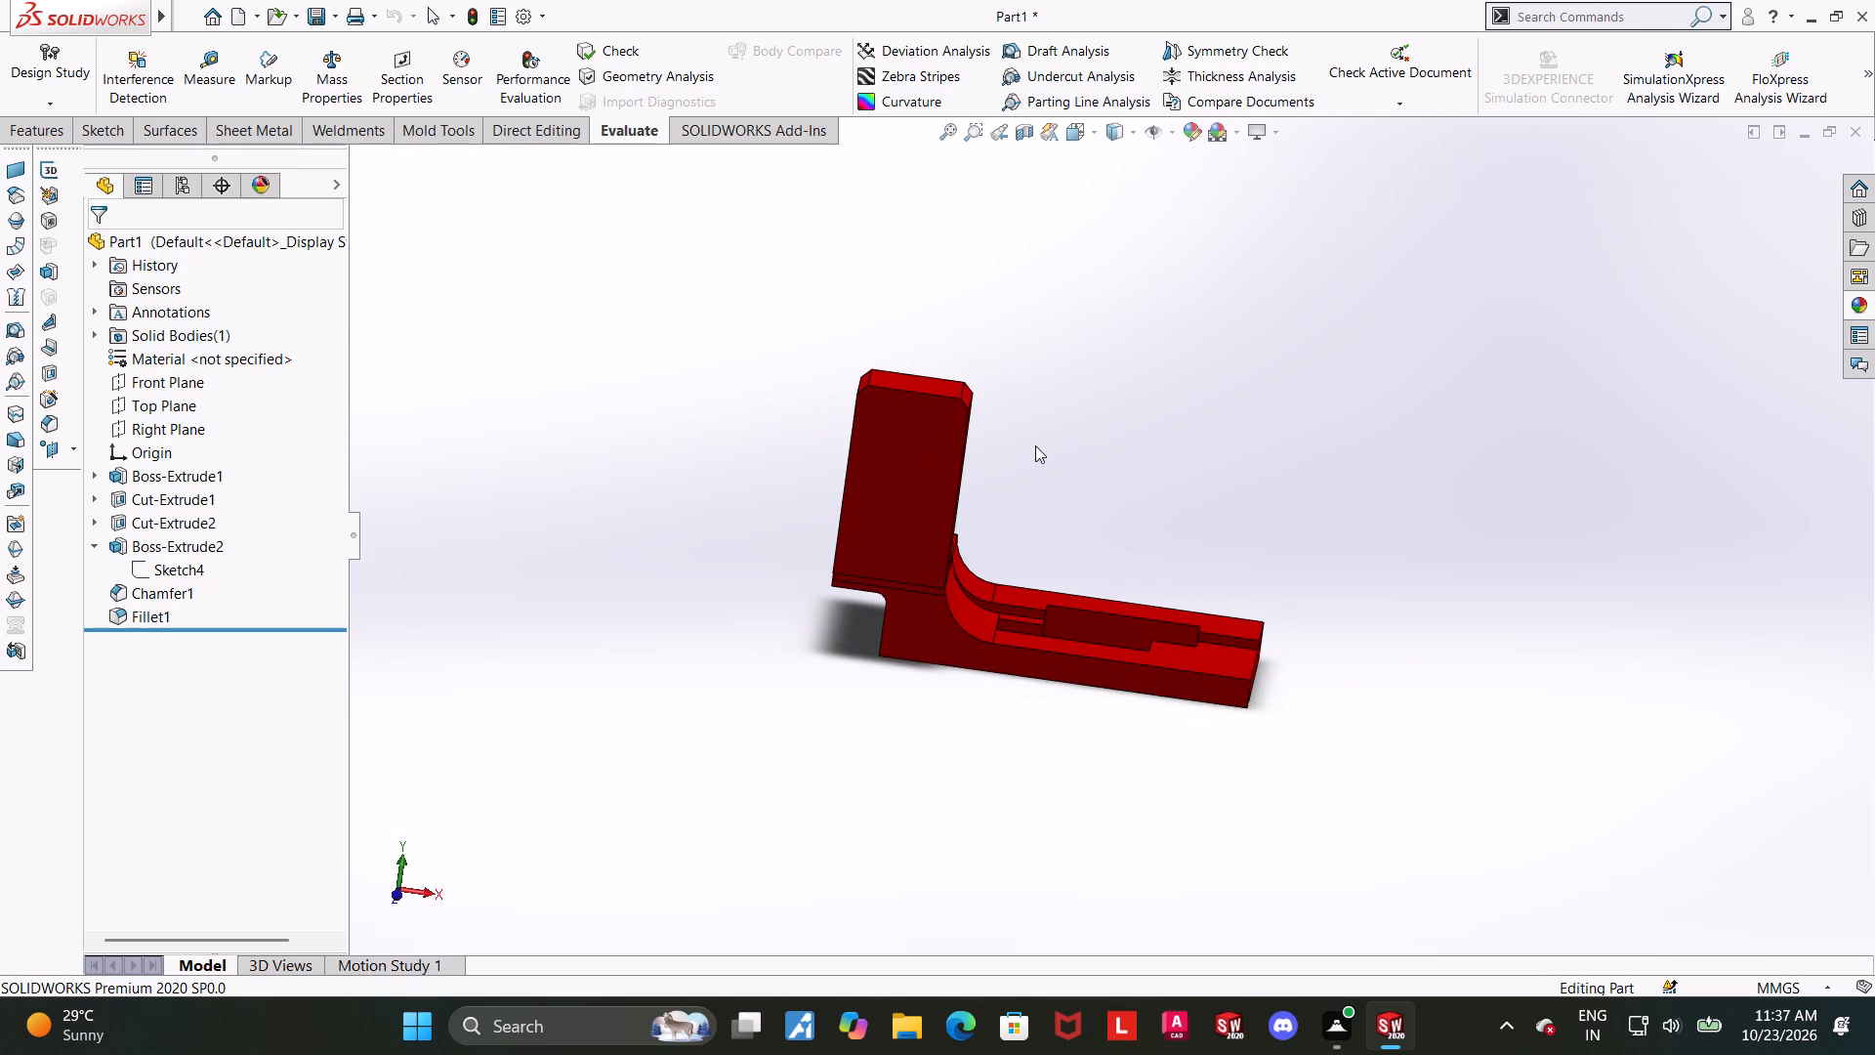
pyautogui.moveTo(1035, 445); pyautogui.dragTo(1123, 476, button='middle')
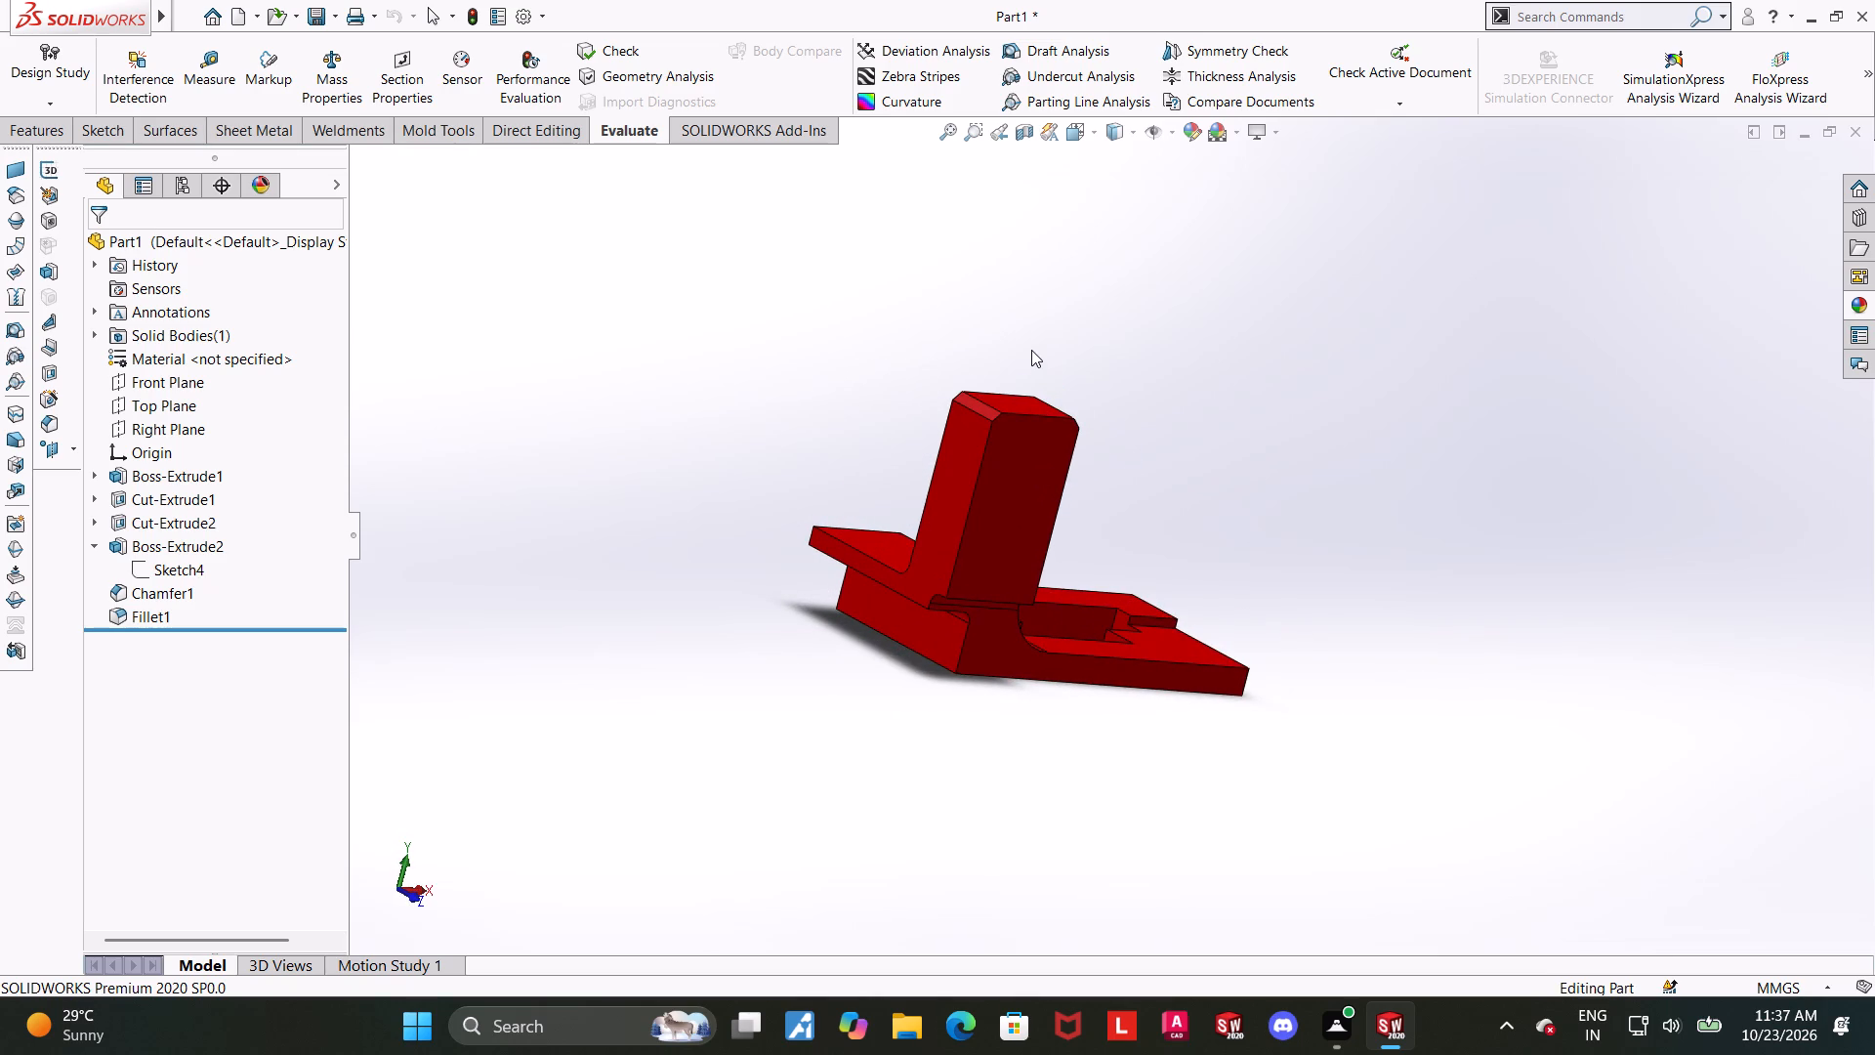
pyautogui.scroll(-1, 1026, 342)
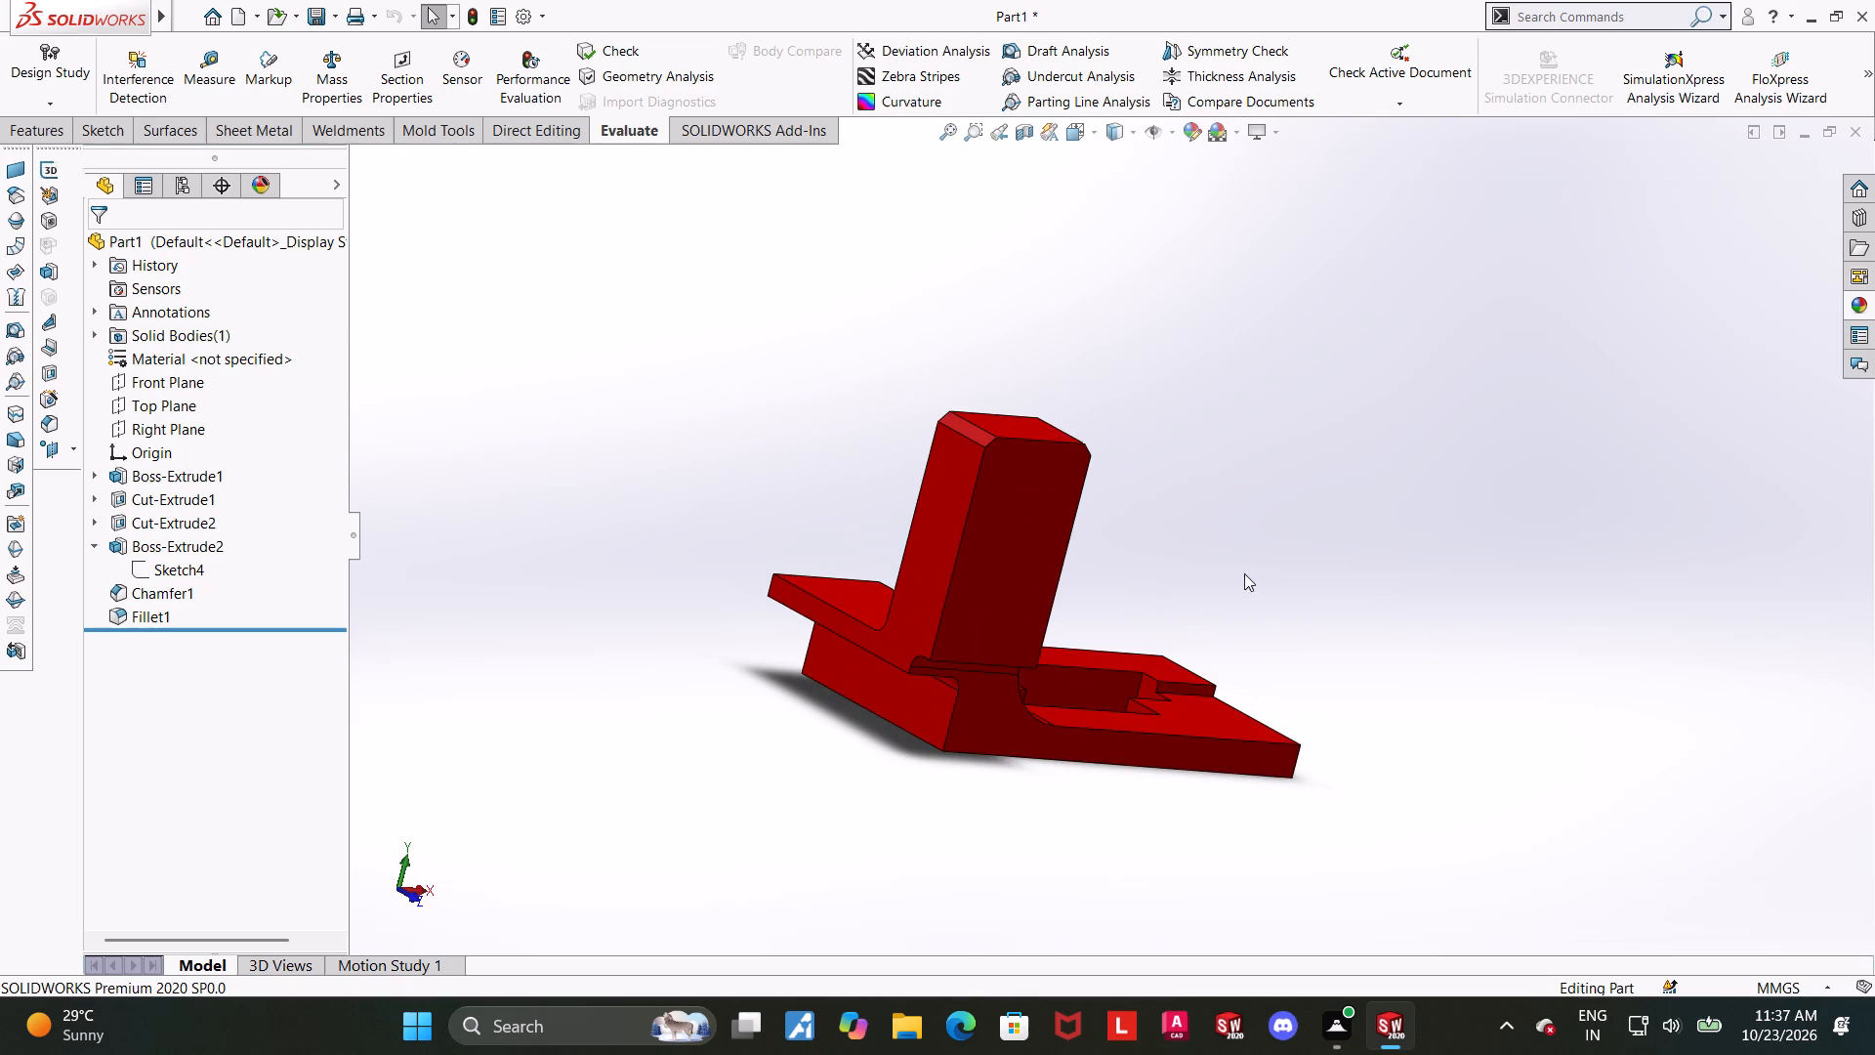
# Start a new sketch on the upright block's large chamfered front face and orient the view normal to it.
pyautogui.moveTo(1218, 570); pyautogui.dragTo(1088, 514, button='middle')
pyautogui.click(841, 500)
pyautogui.click(925, 445)
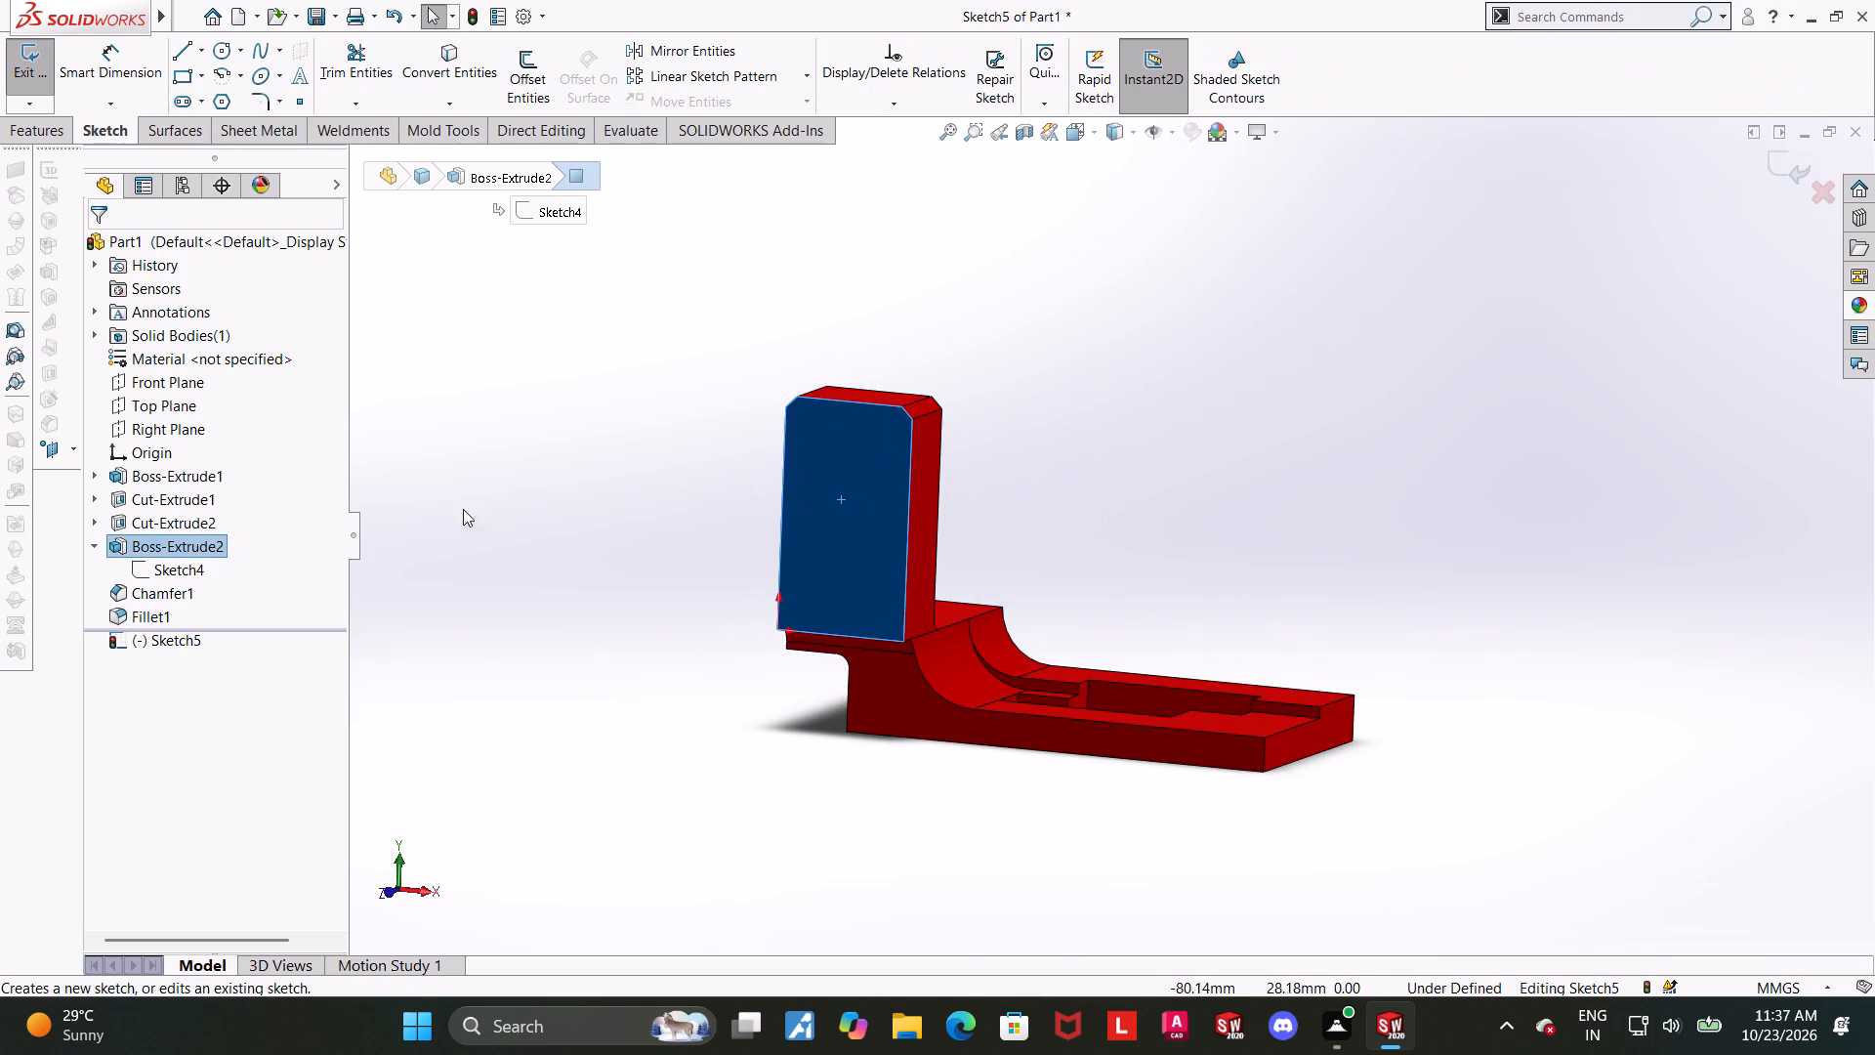
pyautogui.click(184, 643)
pyautogui.click(228, 615)
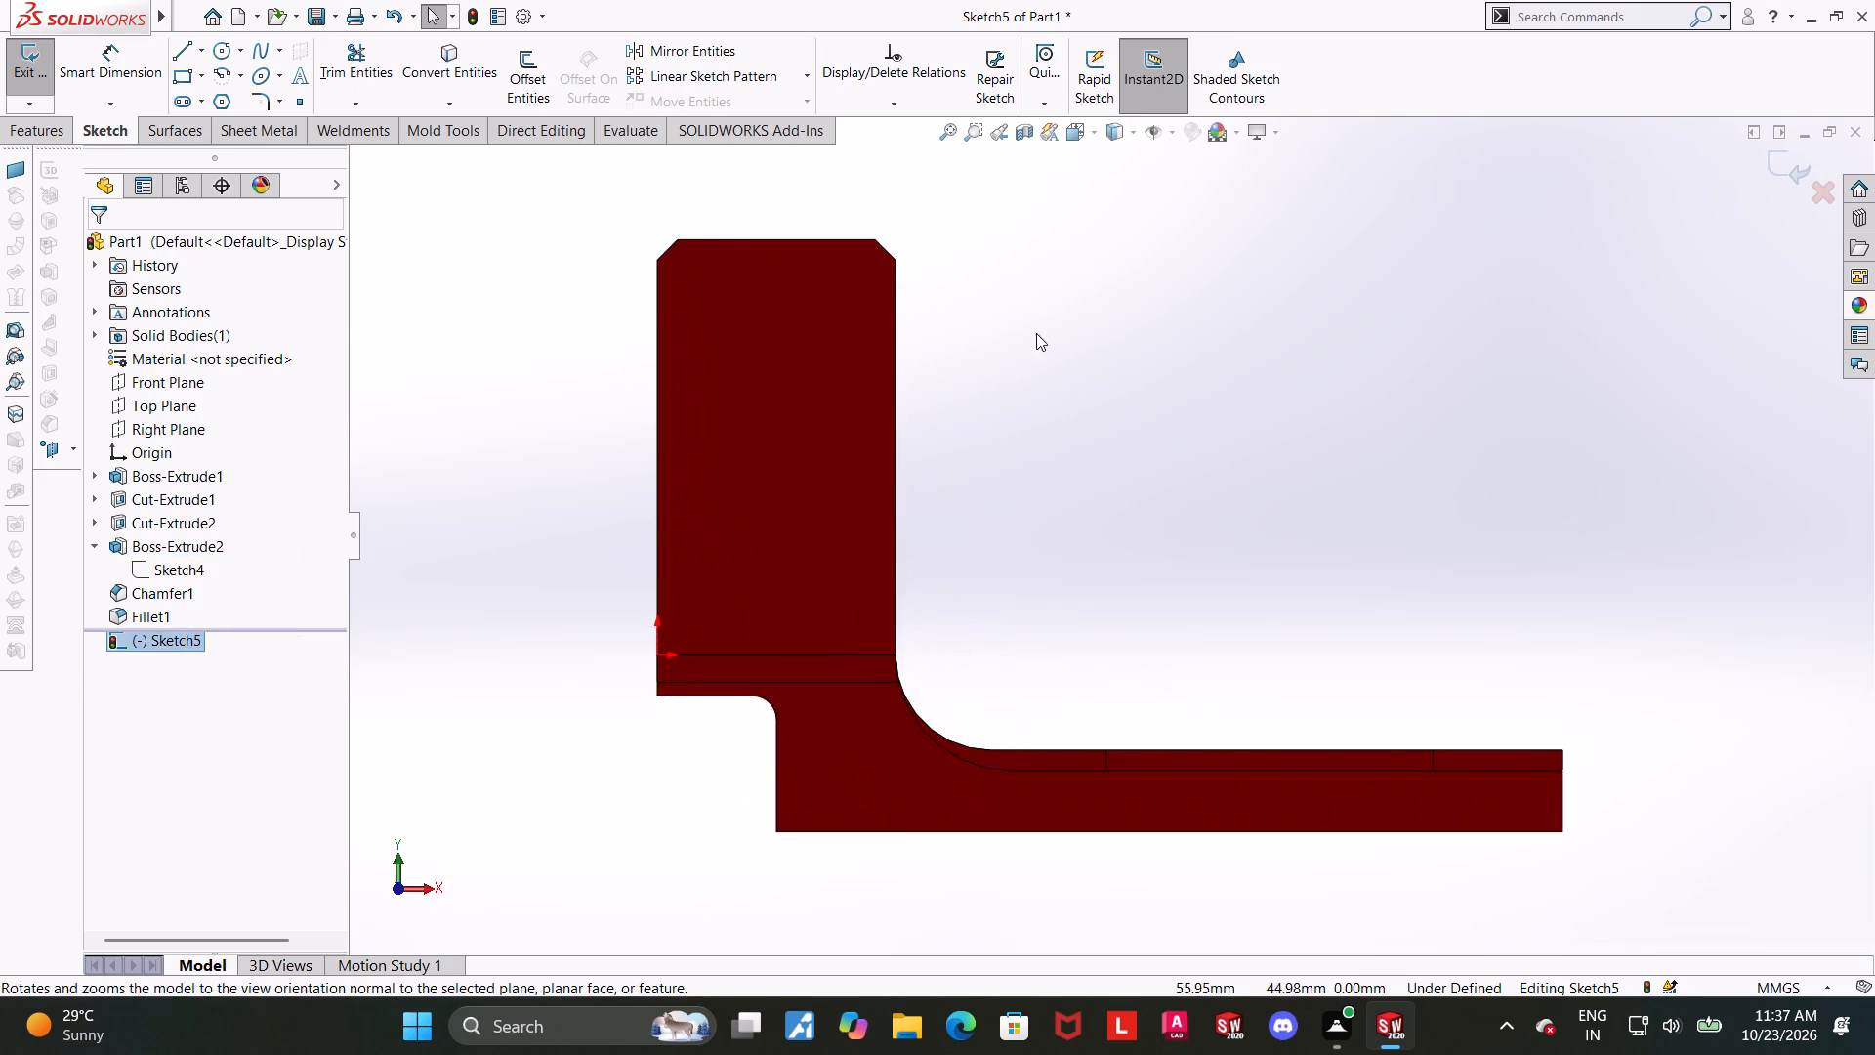
pyautogui.scroll(-1, 1009, 298)
pyautogui.click(740, 416)
pyautogui.click(1159, 473)
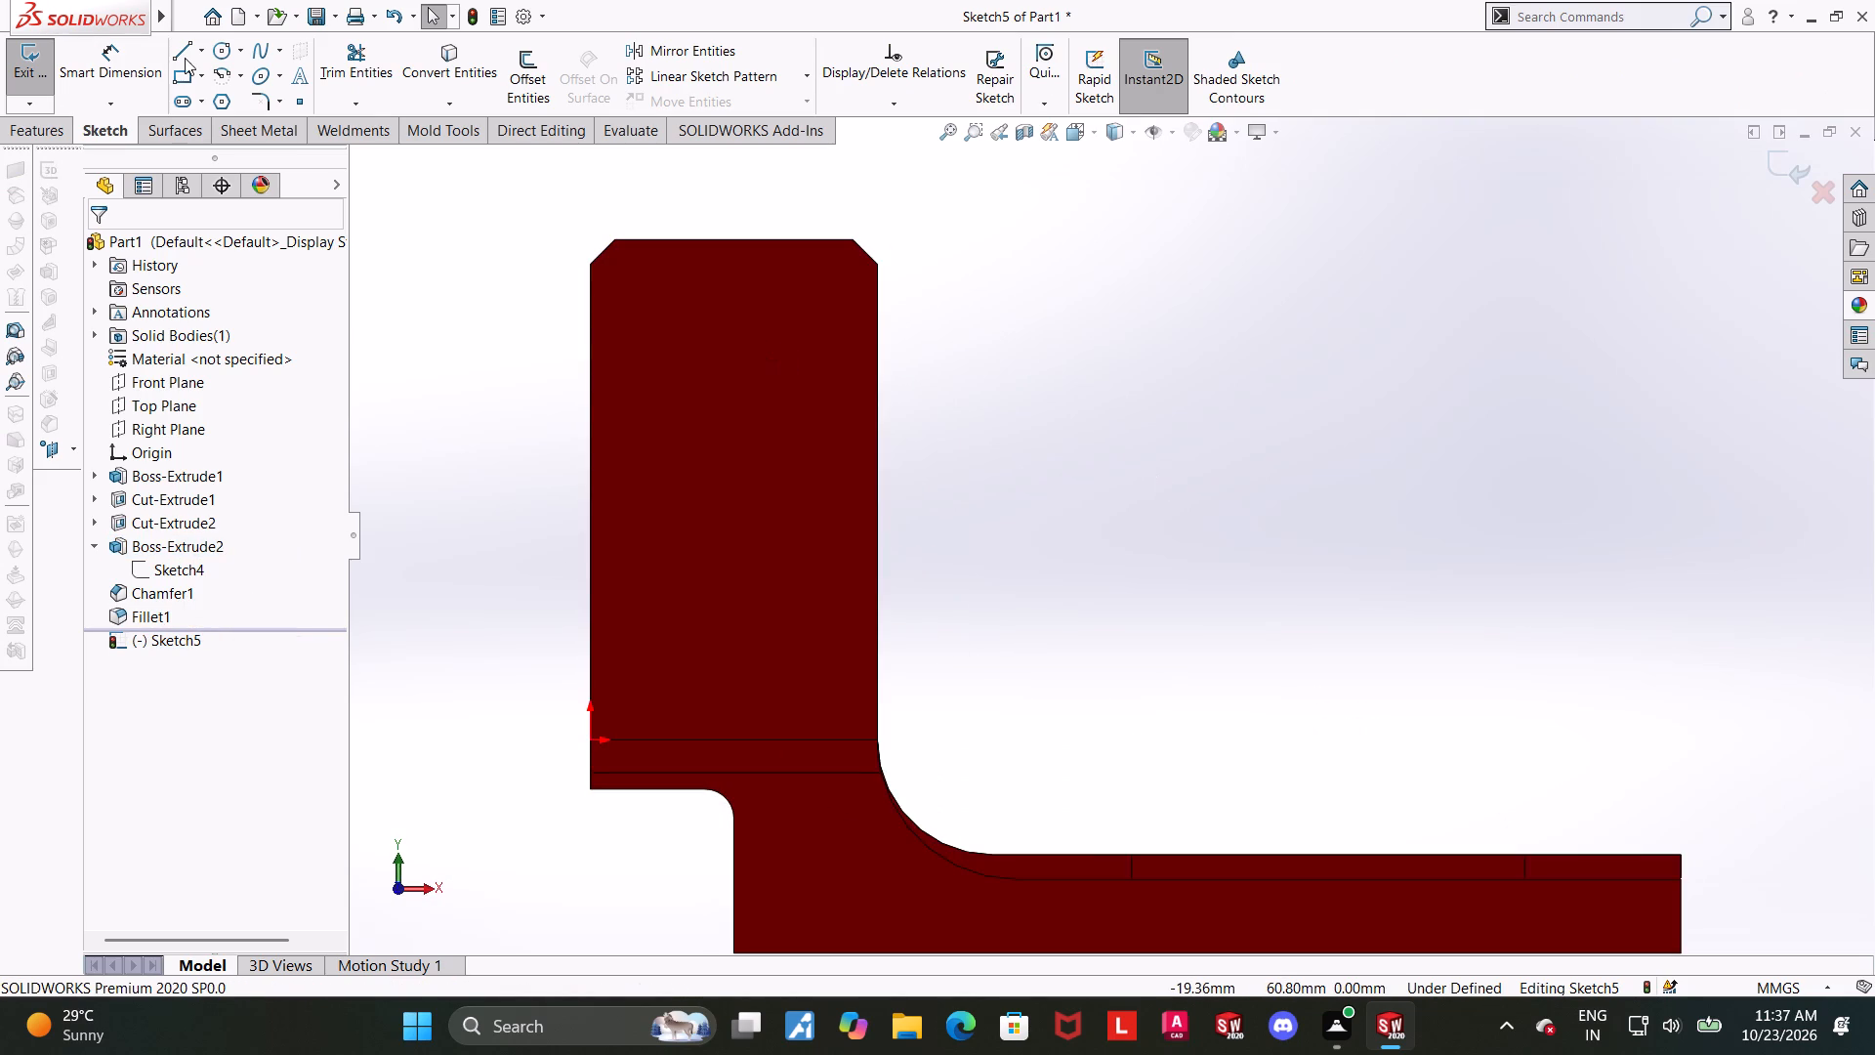
# Draw a vertical construction centerline from the midpoint of the block's top edge down past the end ledge's underside.
pyautogui.click(205, 47)
pyautogui.click(201, 95)
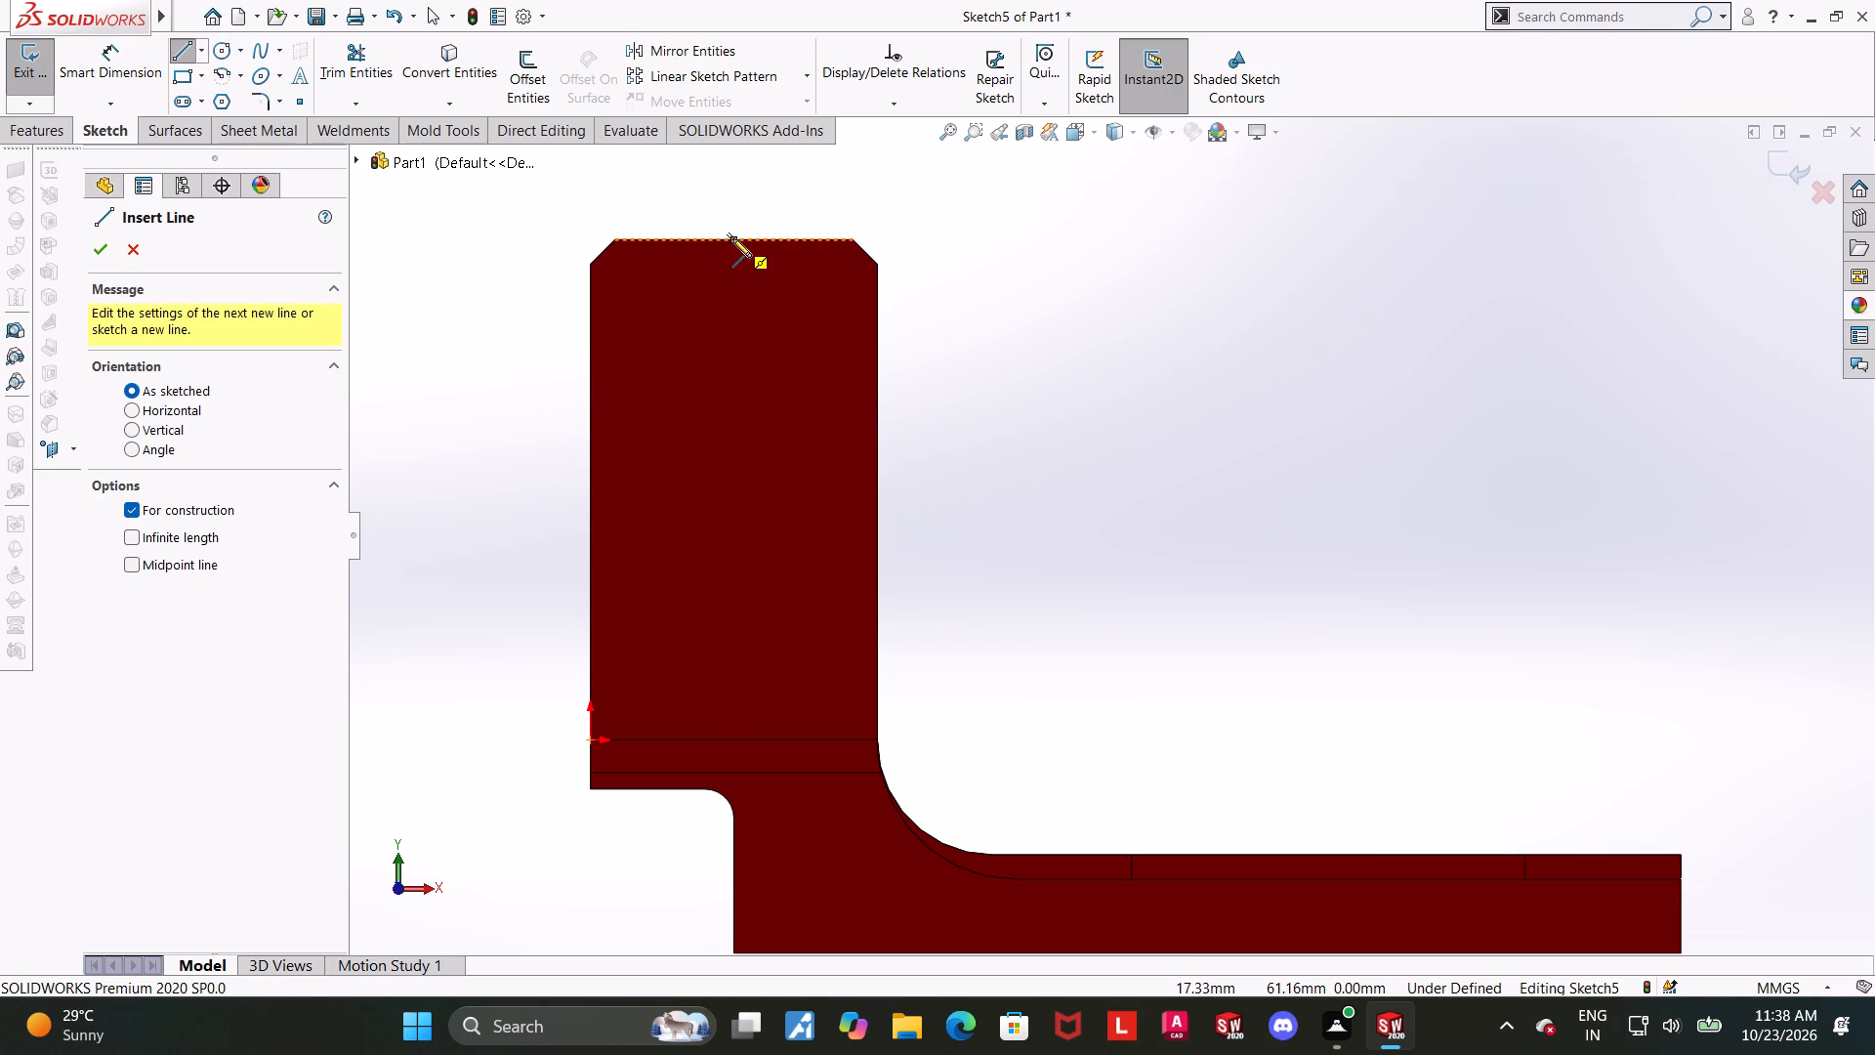
pyautogui.click(733, 241)
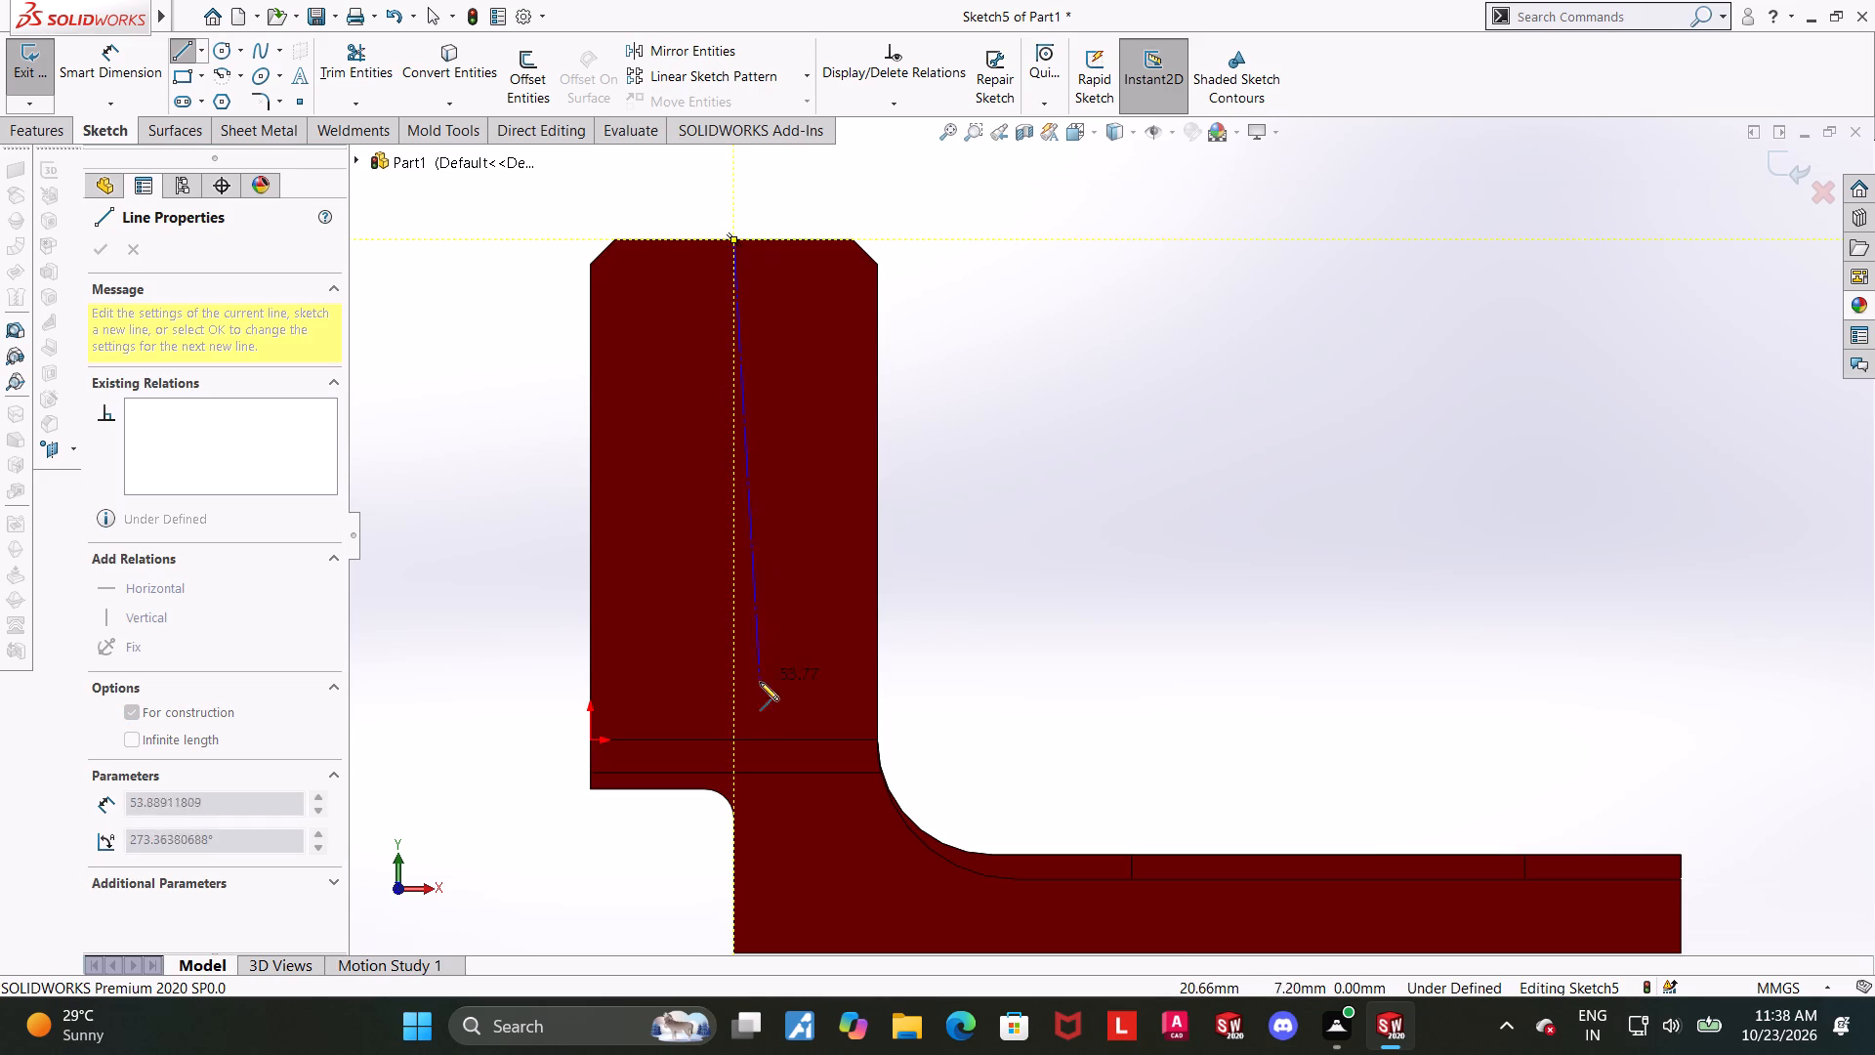
pyautogui.click(731, 829)
pyautogui.press('Escape')
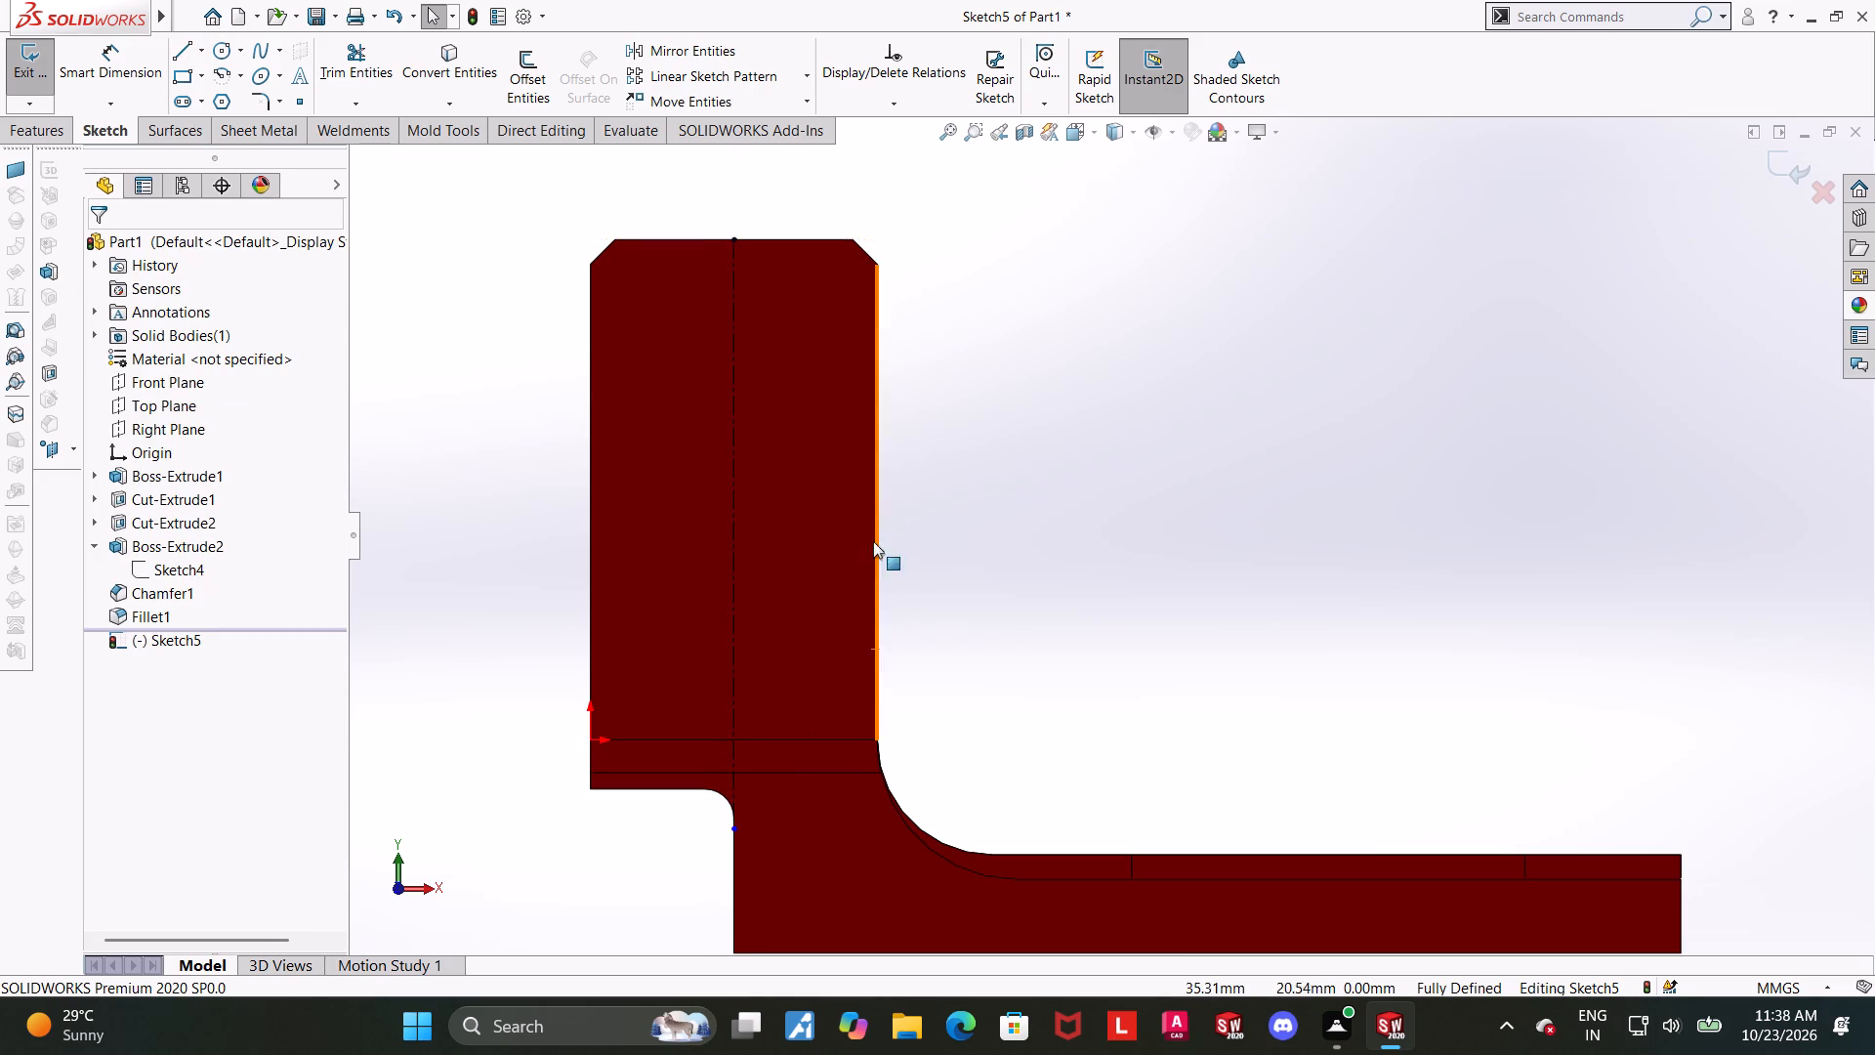
pyautogui.press('Escape')
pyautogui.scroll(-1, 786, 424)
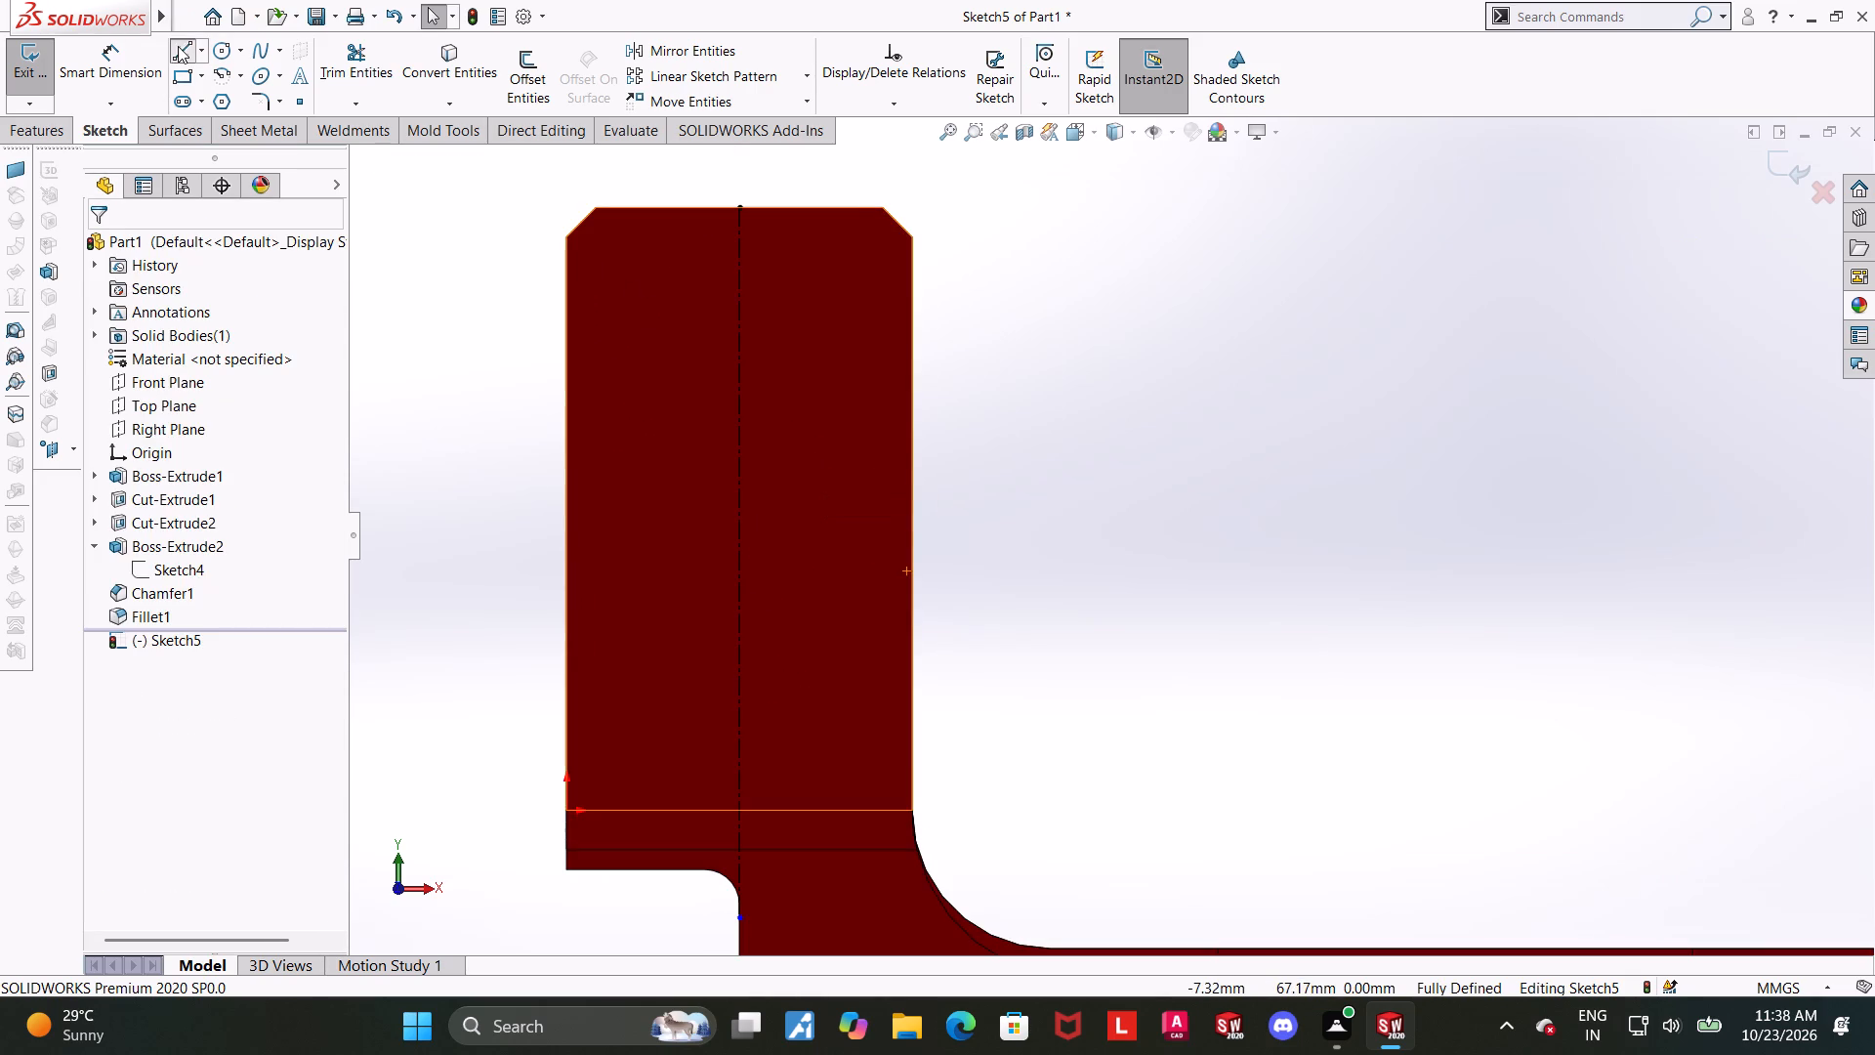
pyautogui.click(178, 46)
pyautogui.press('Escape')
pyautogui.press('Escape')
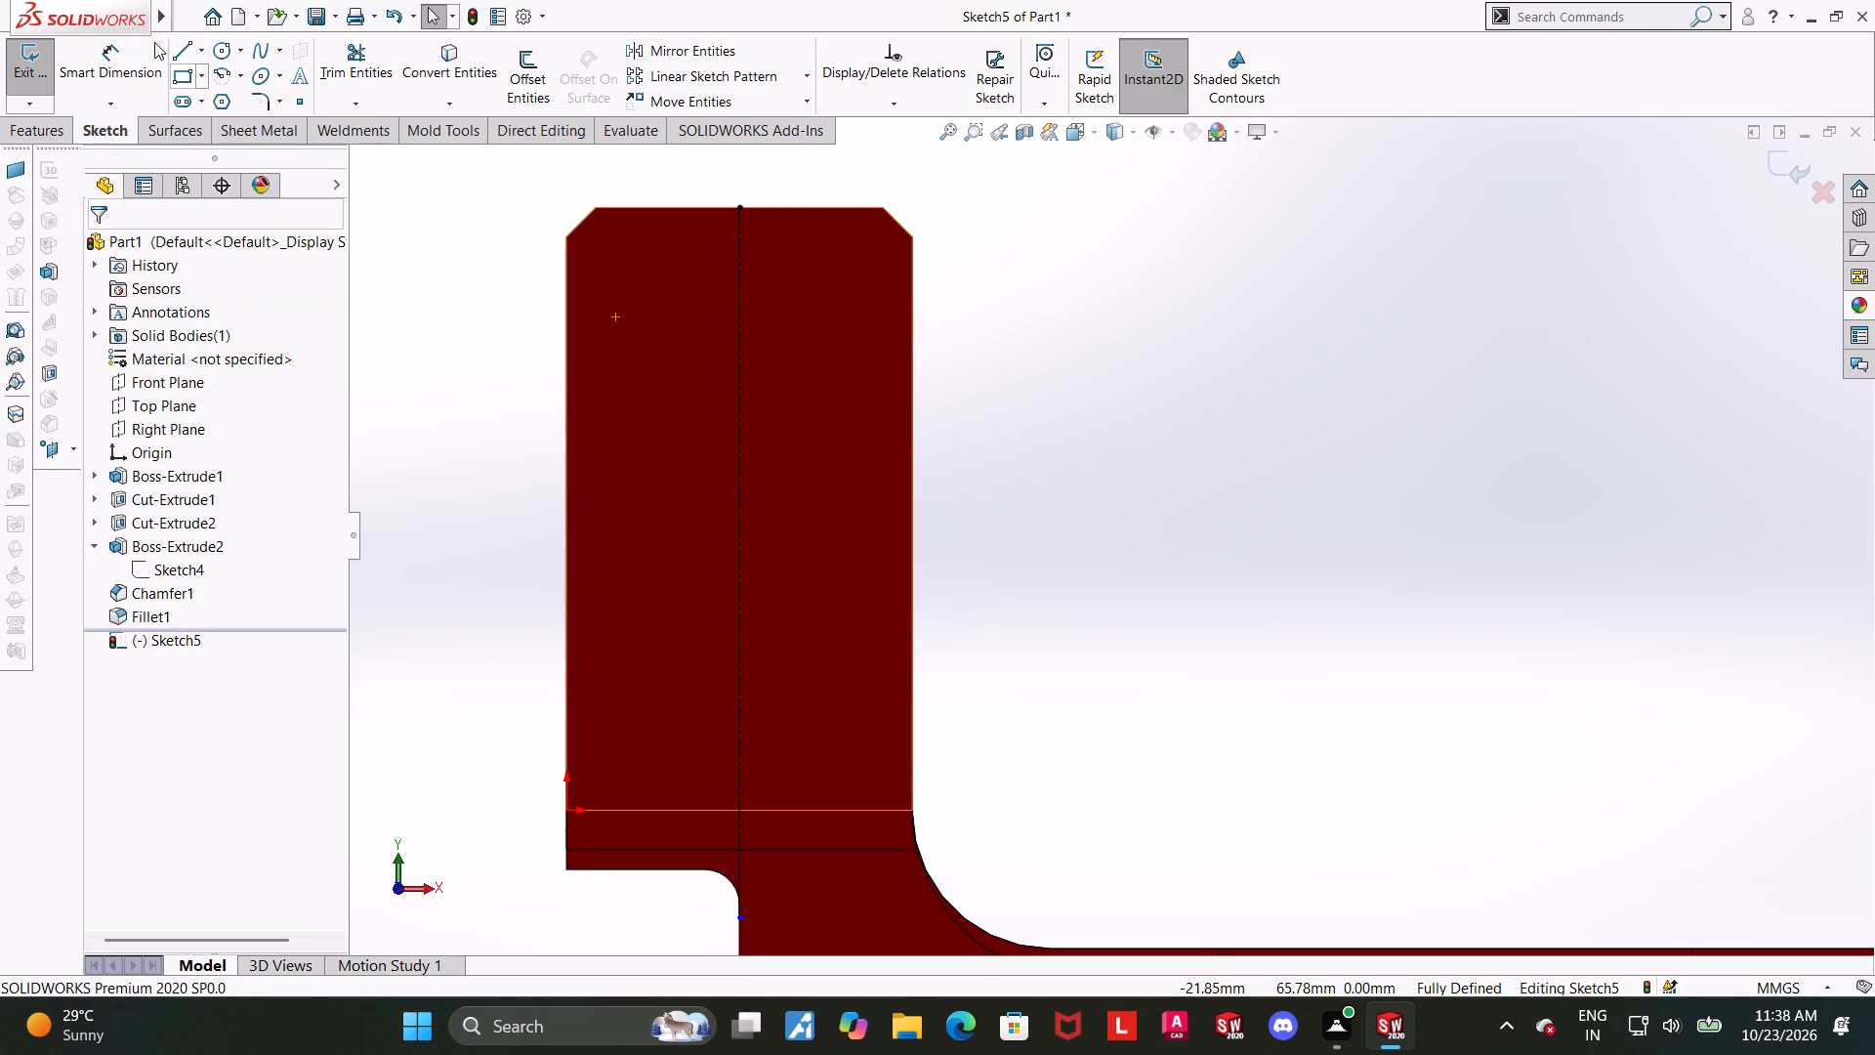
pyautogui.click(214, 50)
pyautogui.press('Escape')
# Sketch a vertical straight slot on the centerline, about 23 mm between arc centers and 14 mm wide.
pyautogui.click(184, 102)
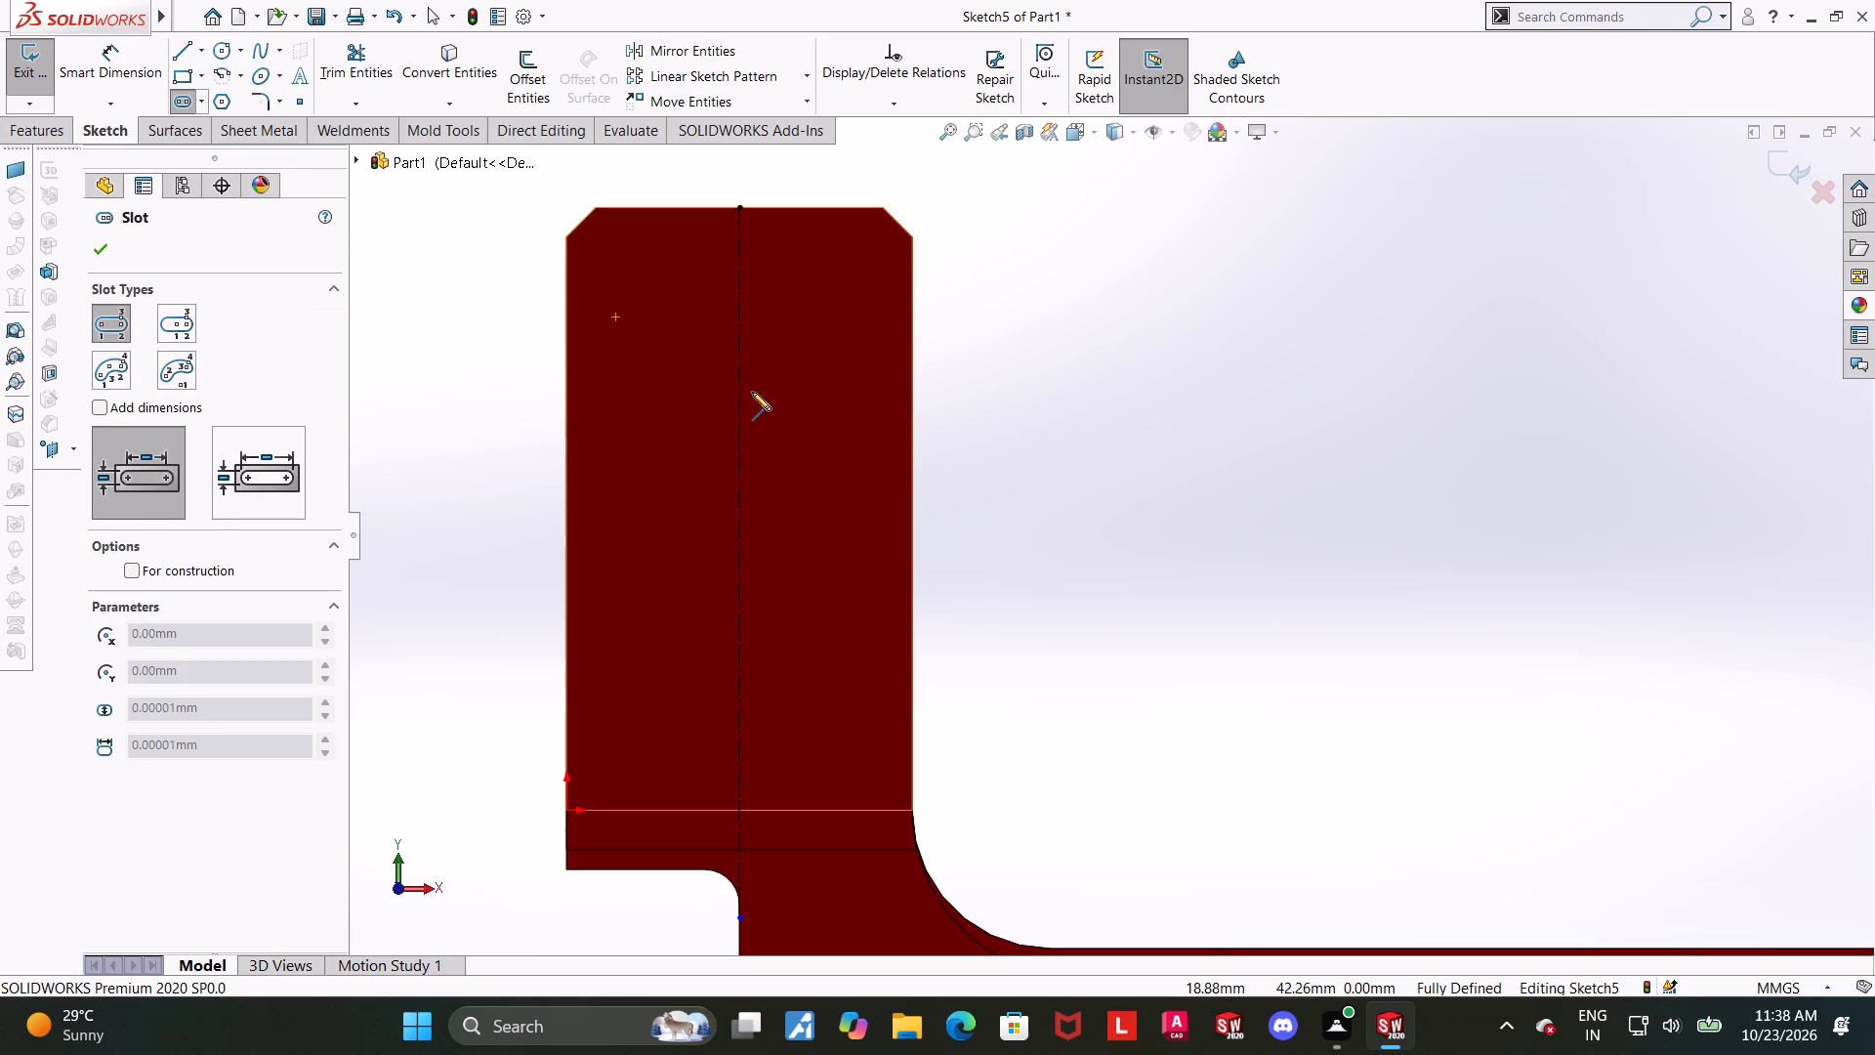
pyautogui.click(734, 384)
pyautogui.click(738, 611)
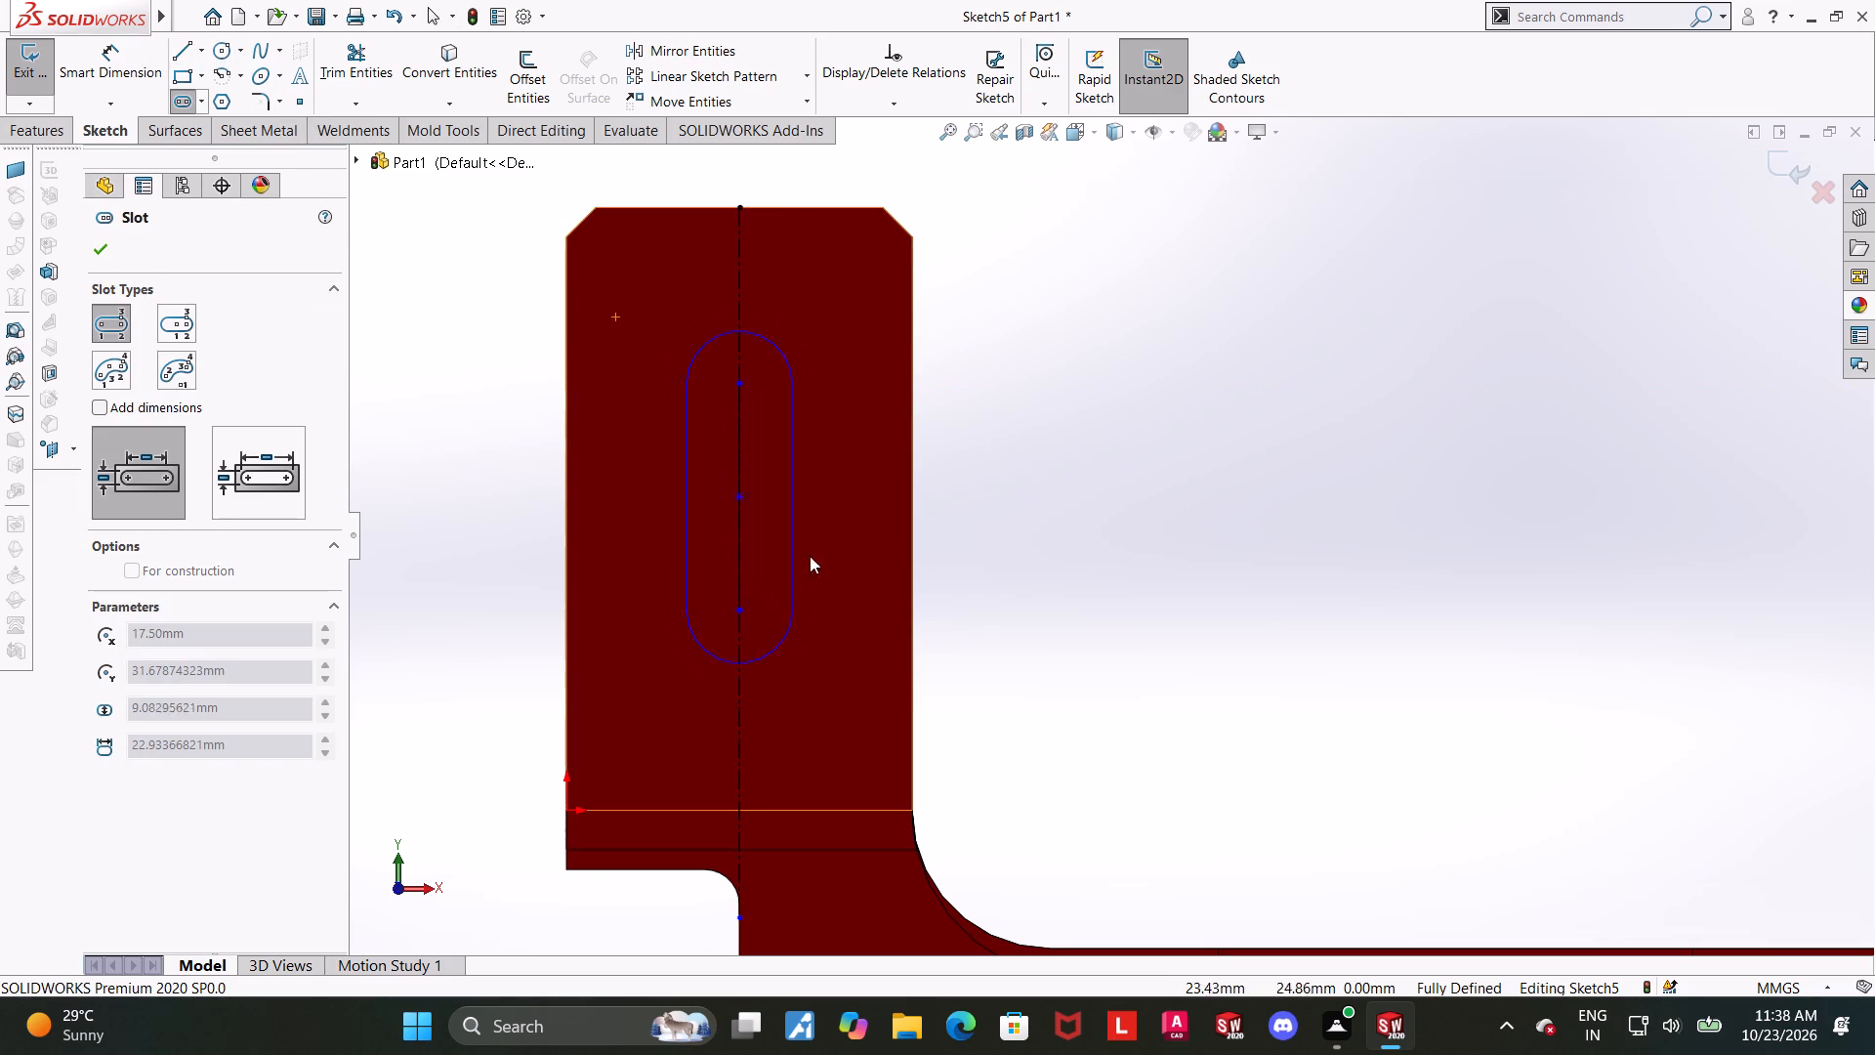
pyautogui.click(809, 553)
pyautogui.press('Escape')
pyautogui.press('Escape')
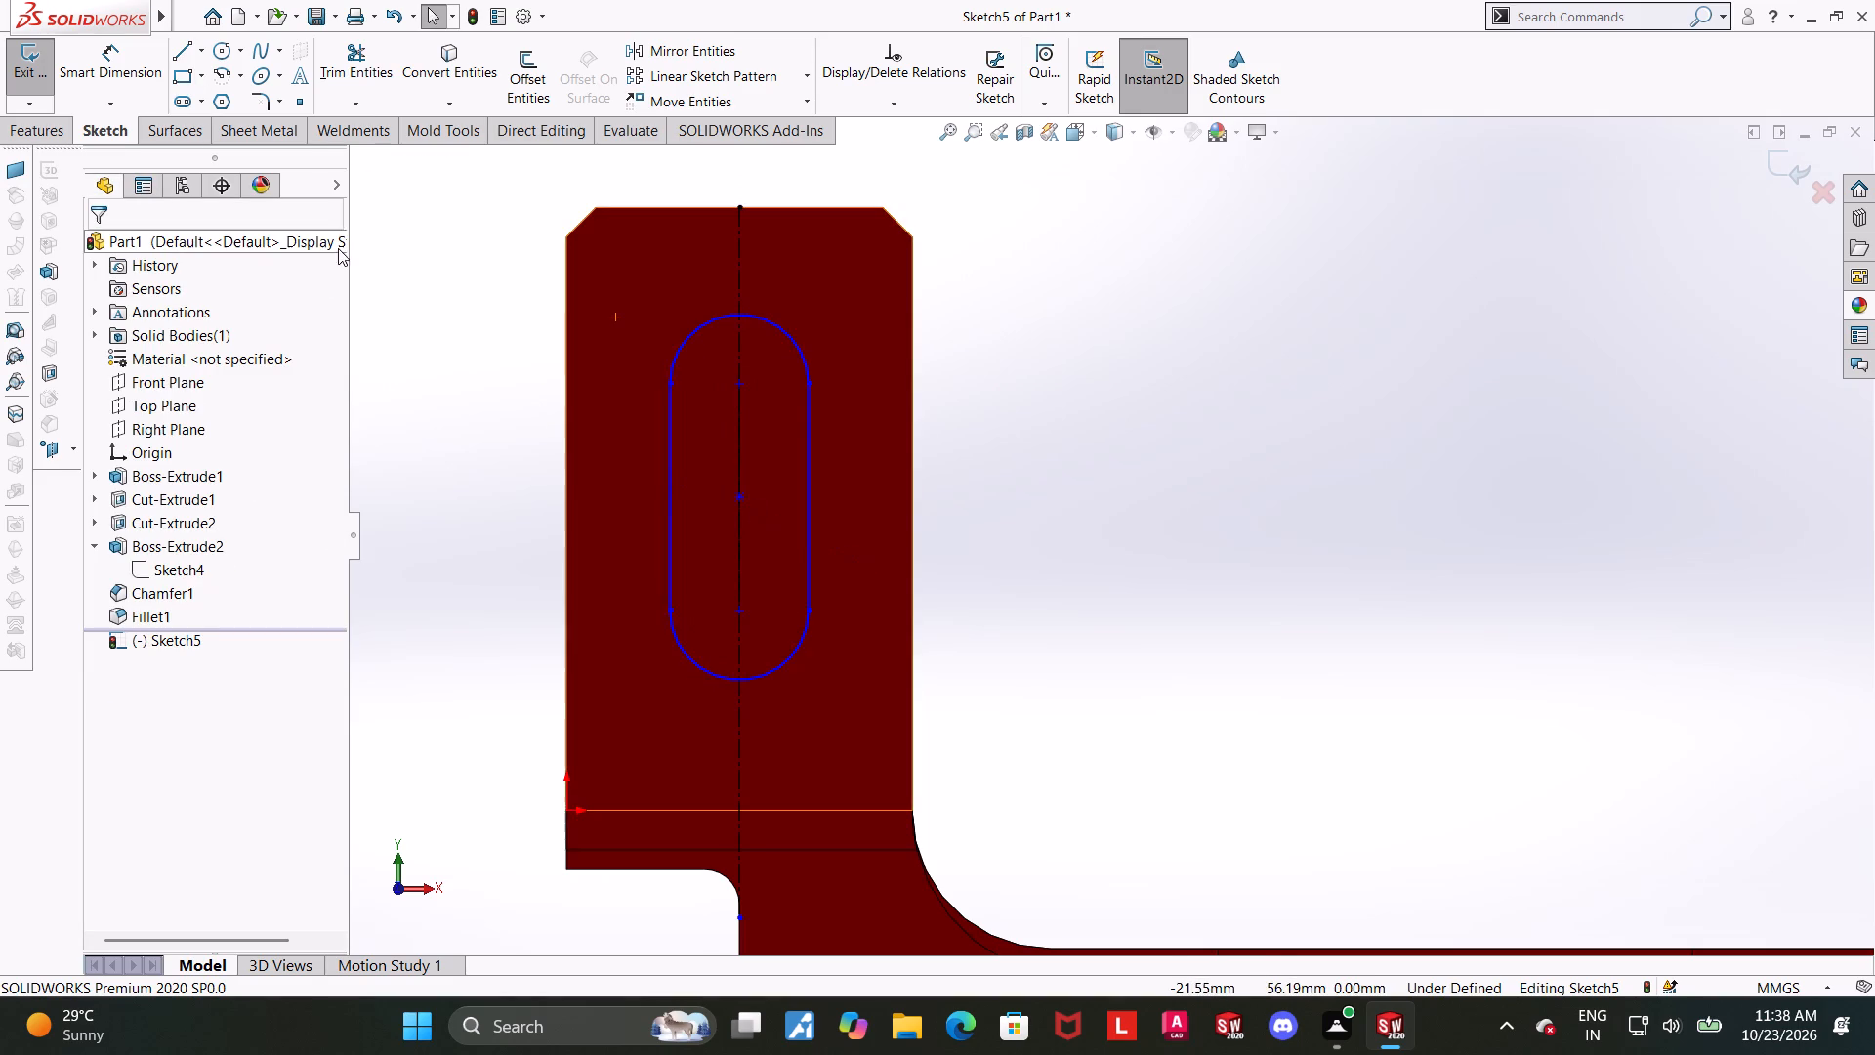
# Dimension the slot's width between its two straight sides as 17 mm.
pyautogui.click(113, 65)
pyautogui.click(673, 514)
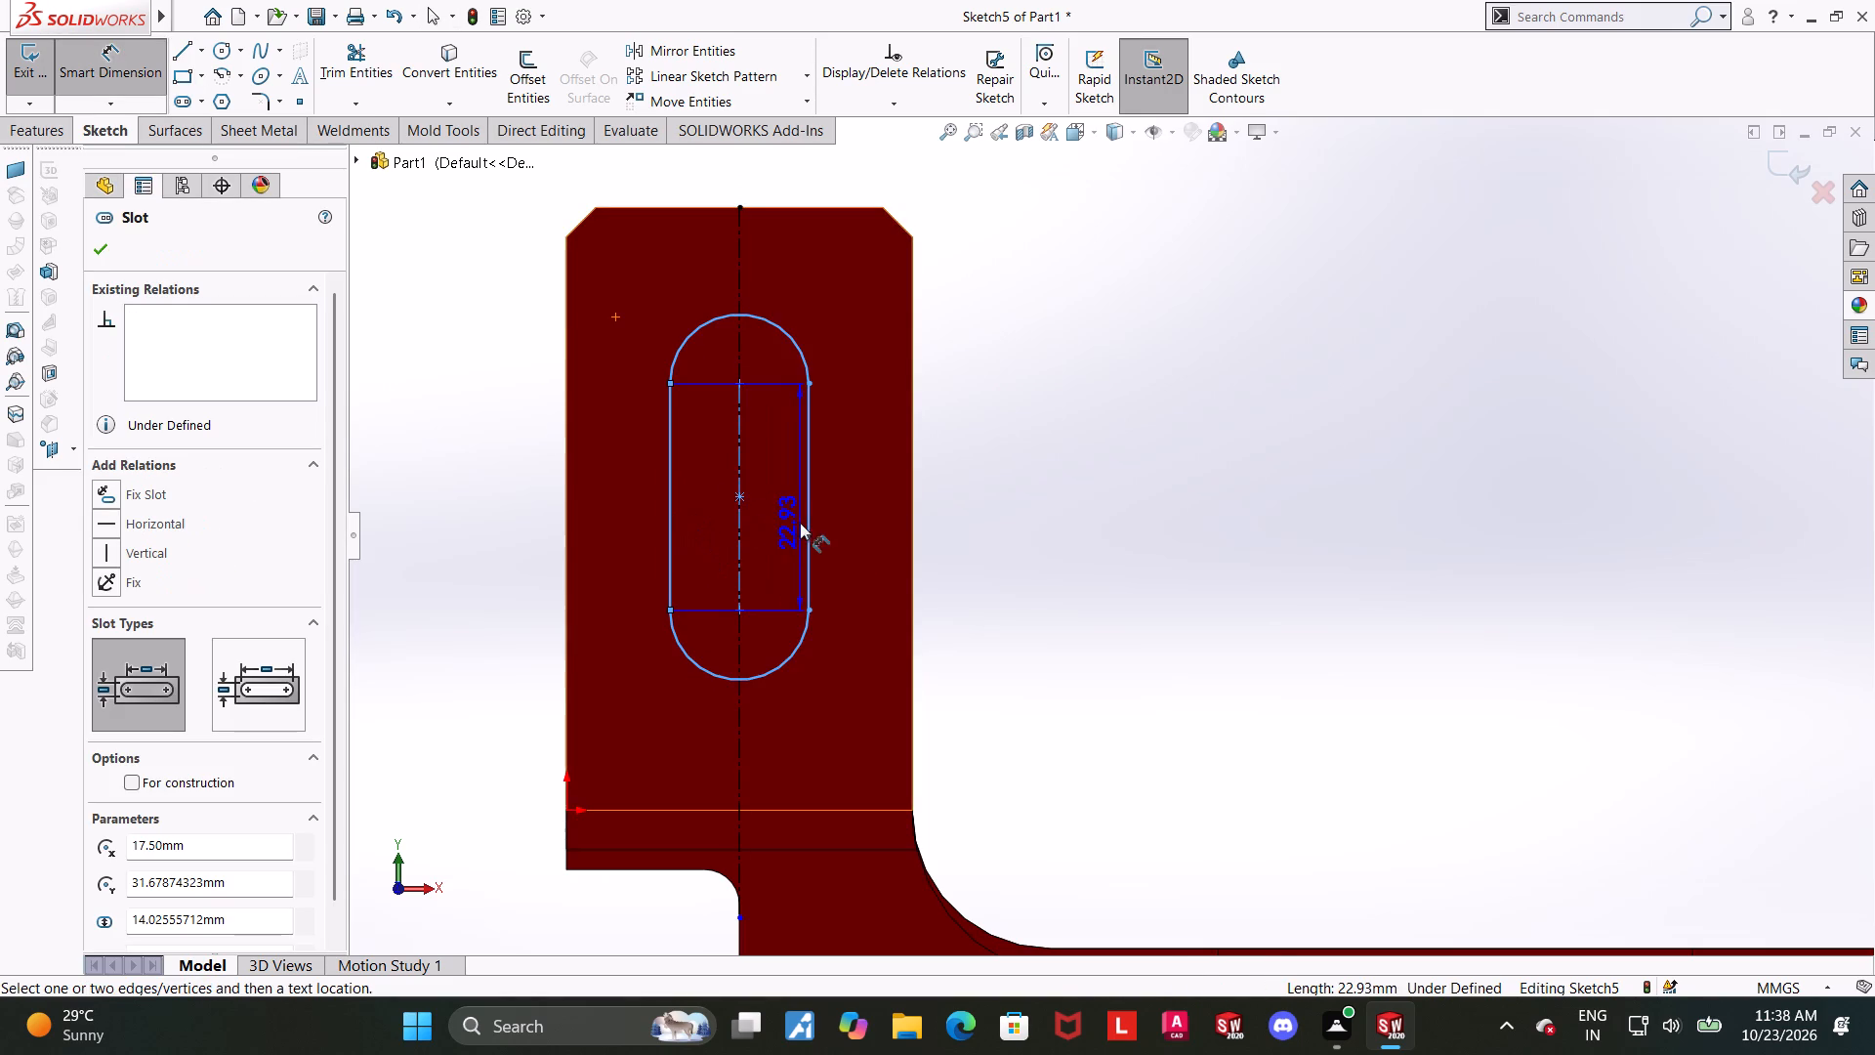
pyautogui.click(806, 523)
pyautogui.click(780, 520)
pyautogui.write('17')
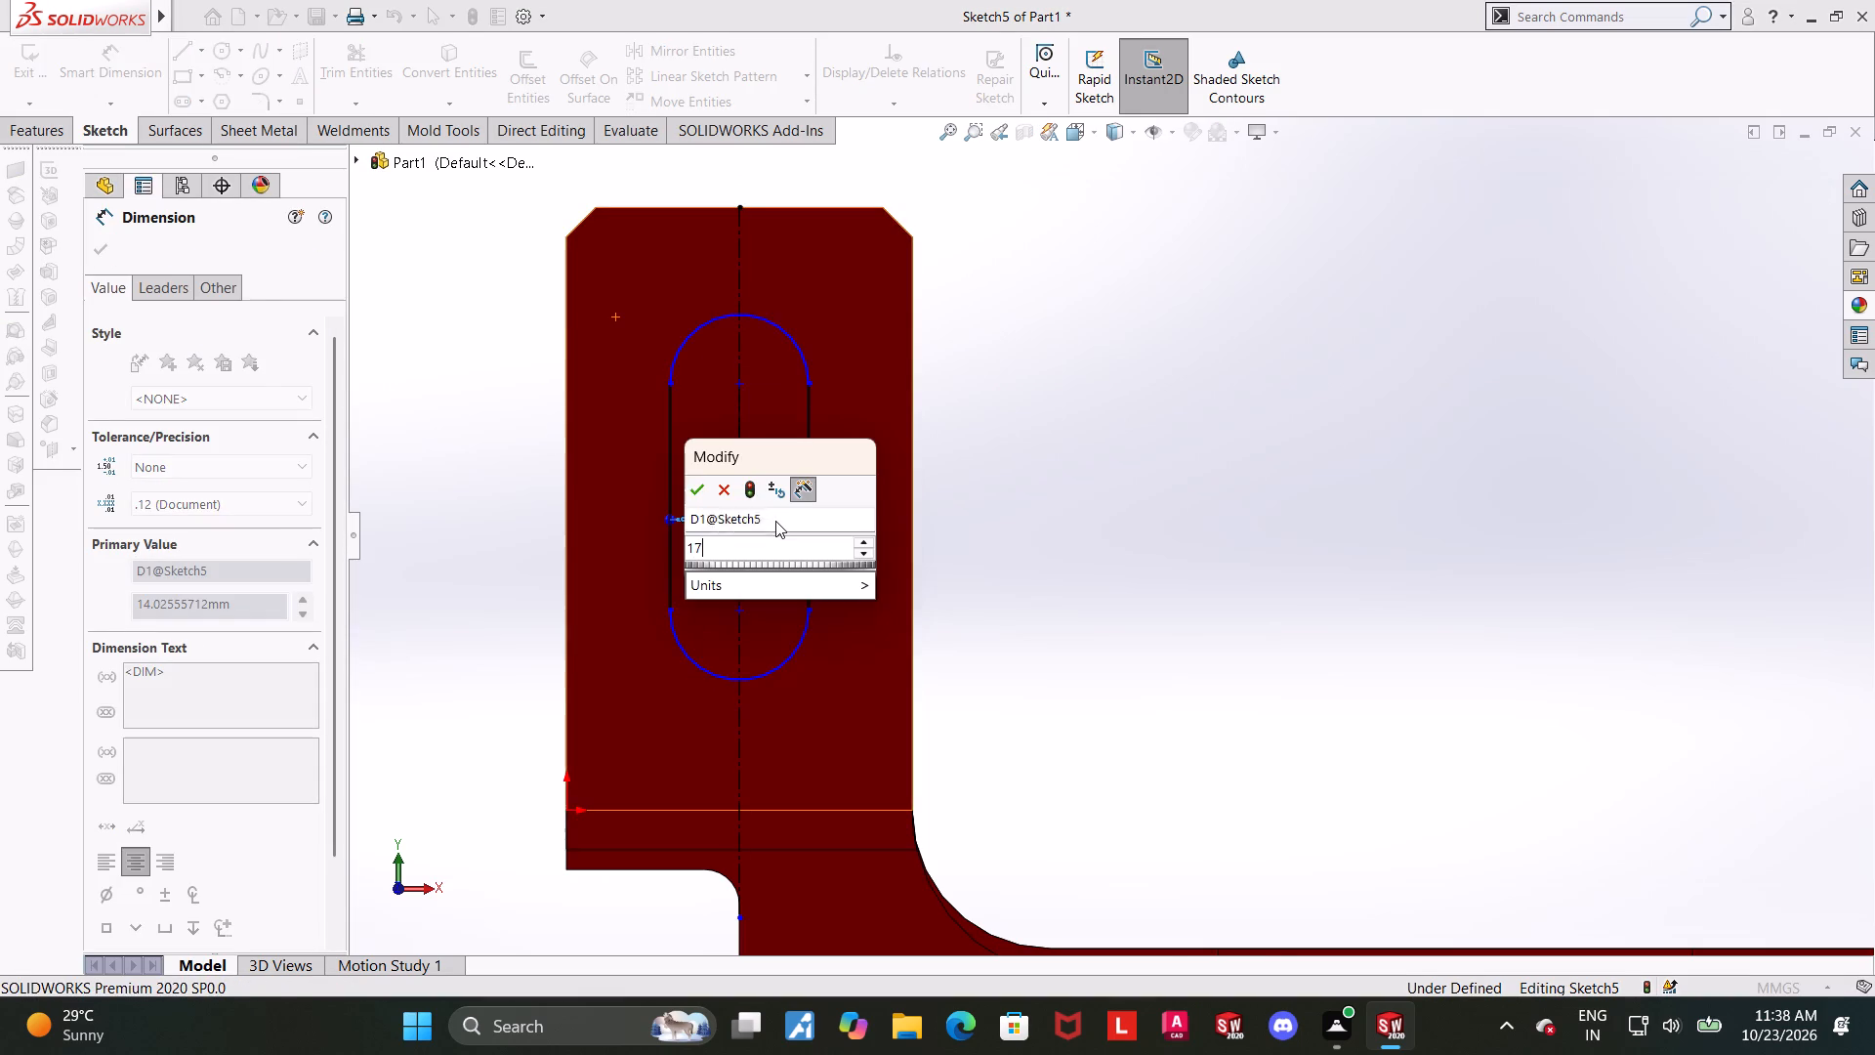
pyautogui.press('Return')
pyautogui.press('Escape')
pyautogui.scroll(1, 861, 473)
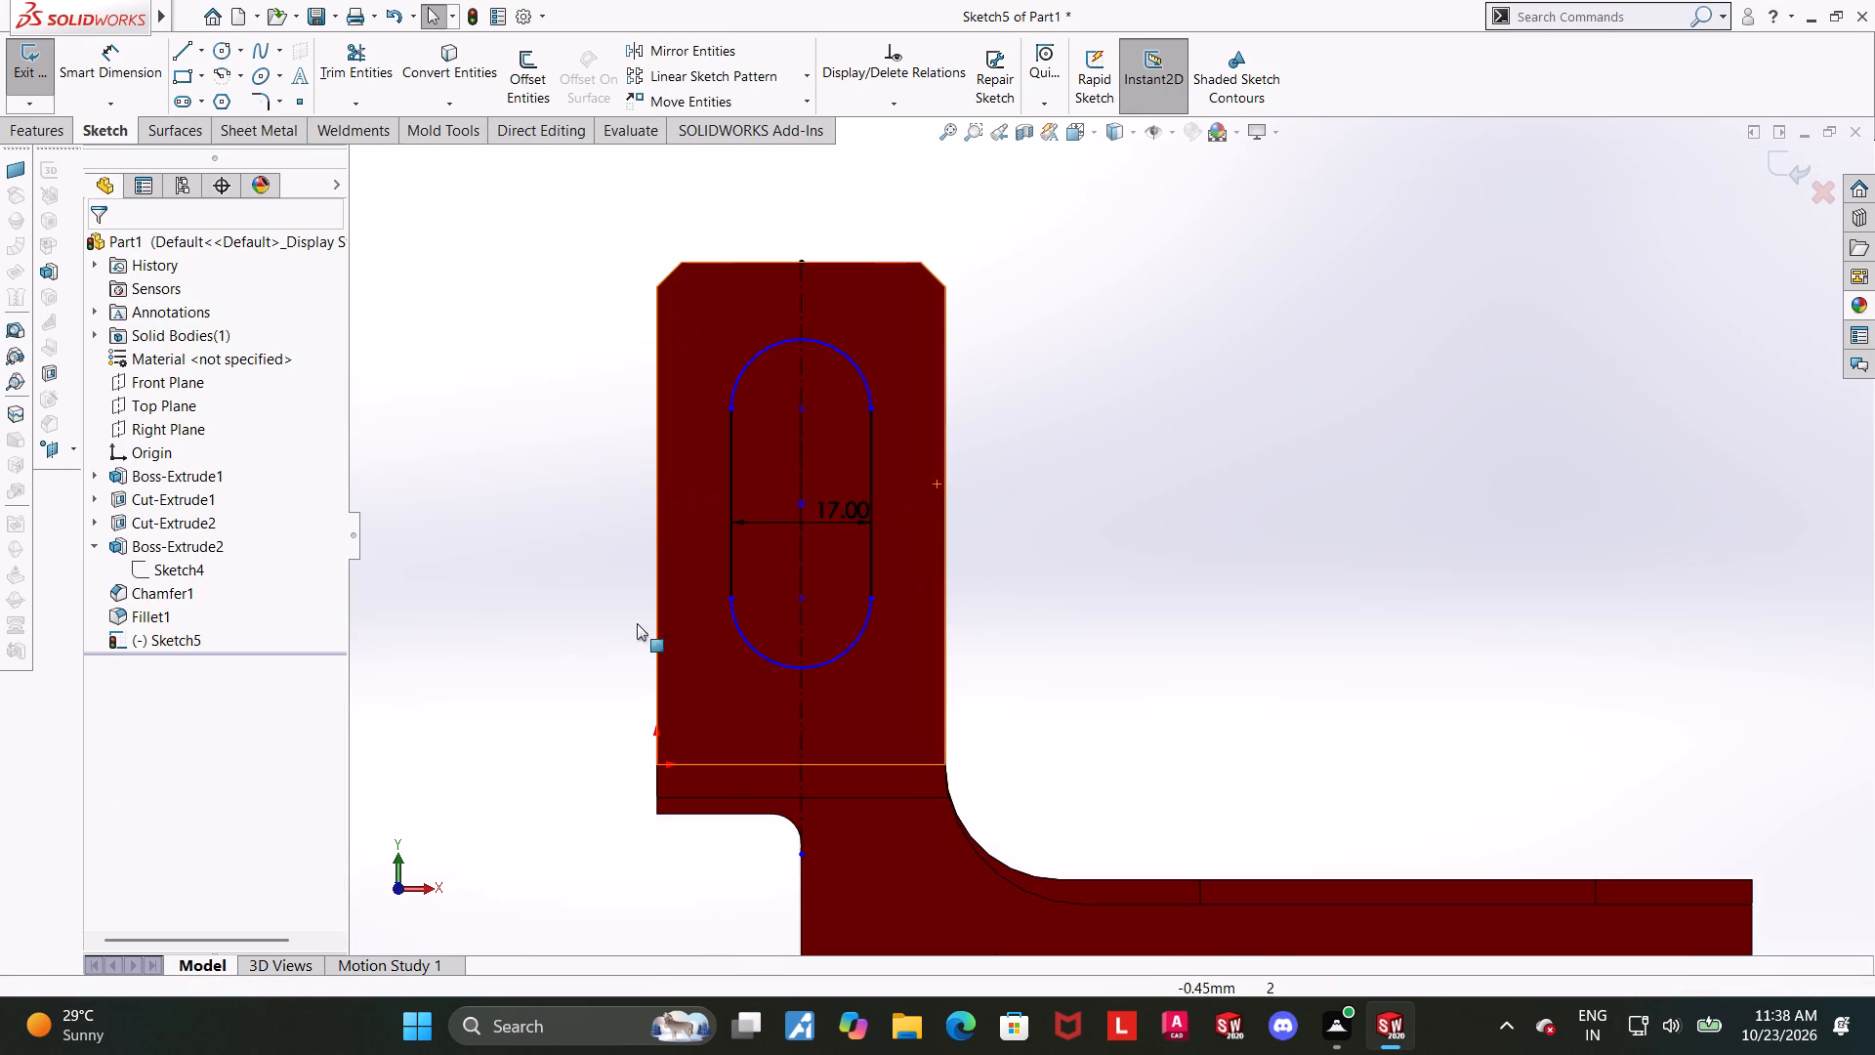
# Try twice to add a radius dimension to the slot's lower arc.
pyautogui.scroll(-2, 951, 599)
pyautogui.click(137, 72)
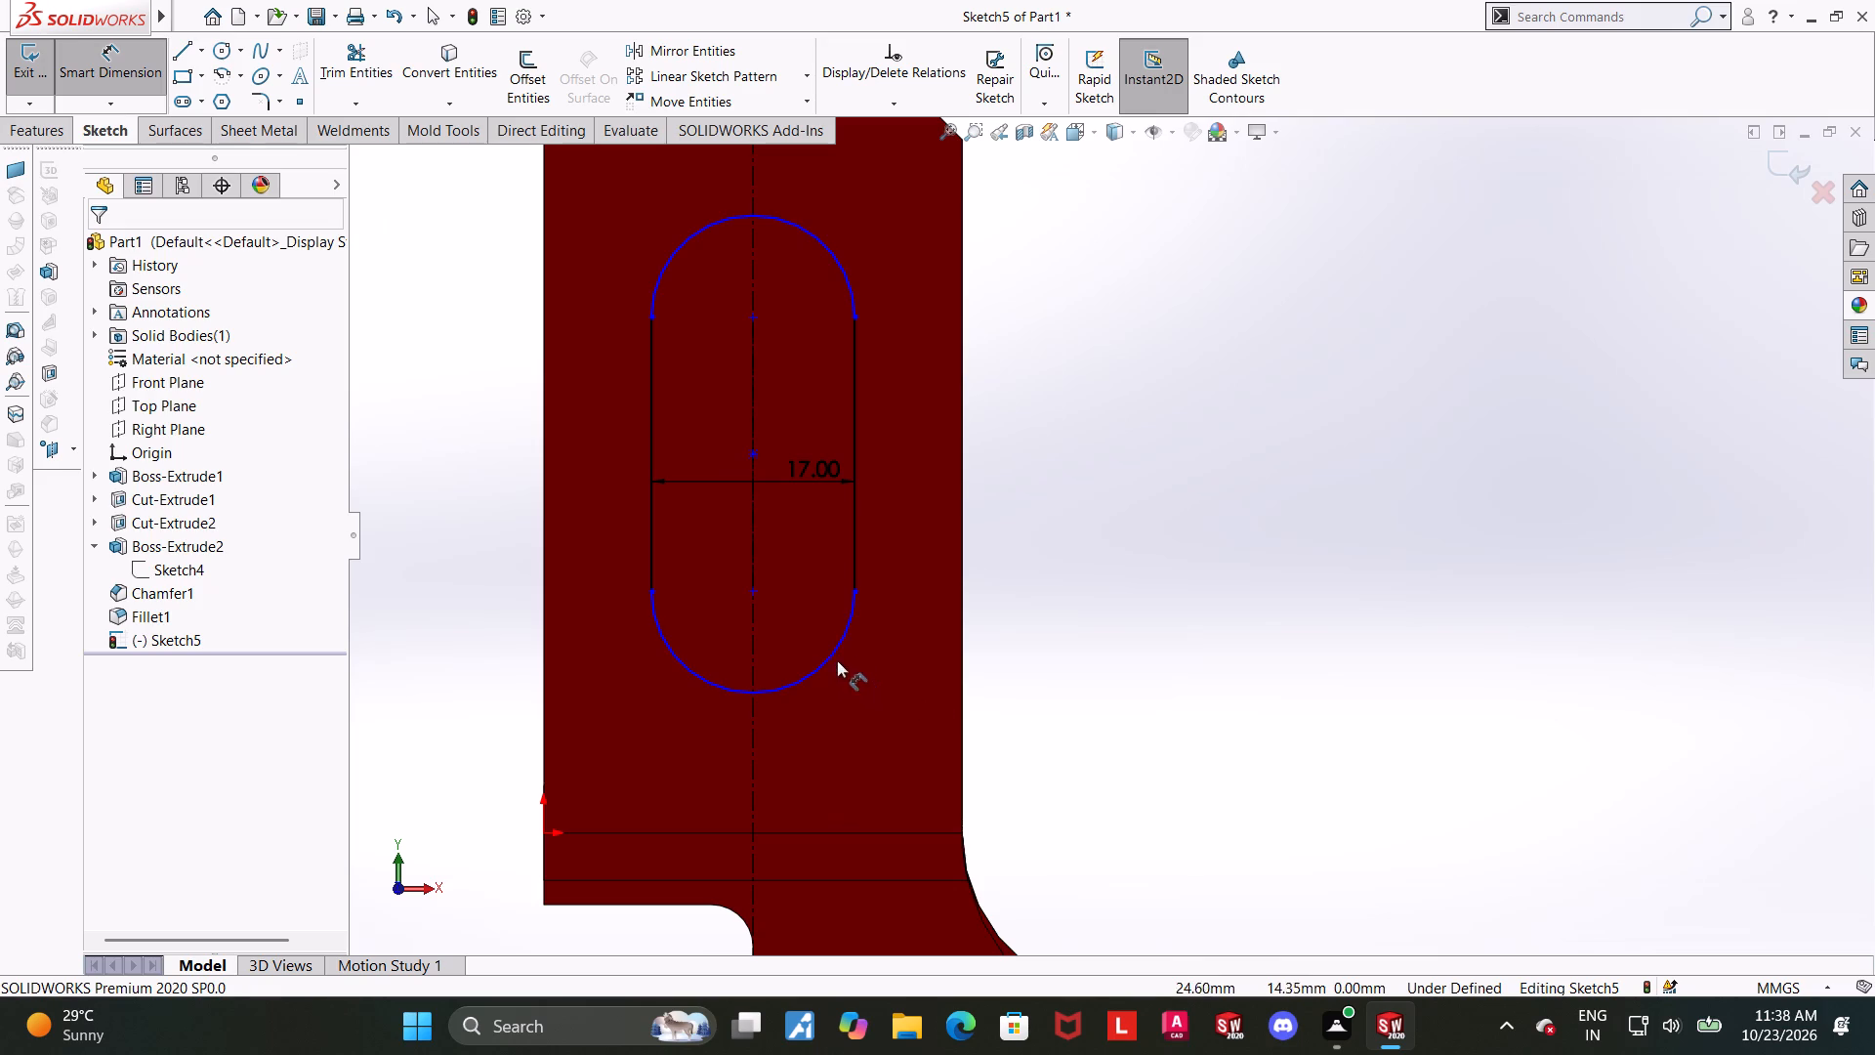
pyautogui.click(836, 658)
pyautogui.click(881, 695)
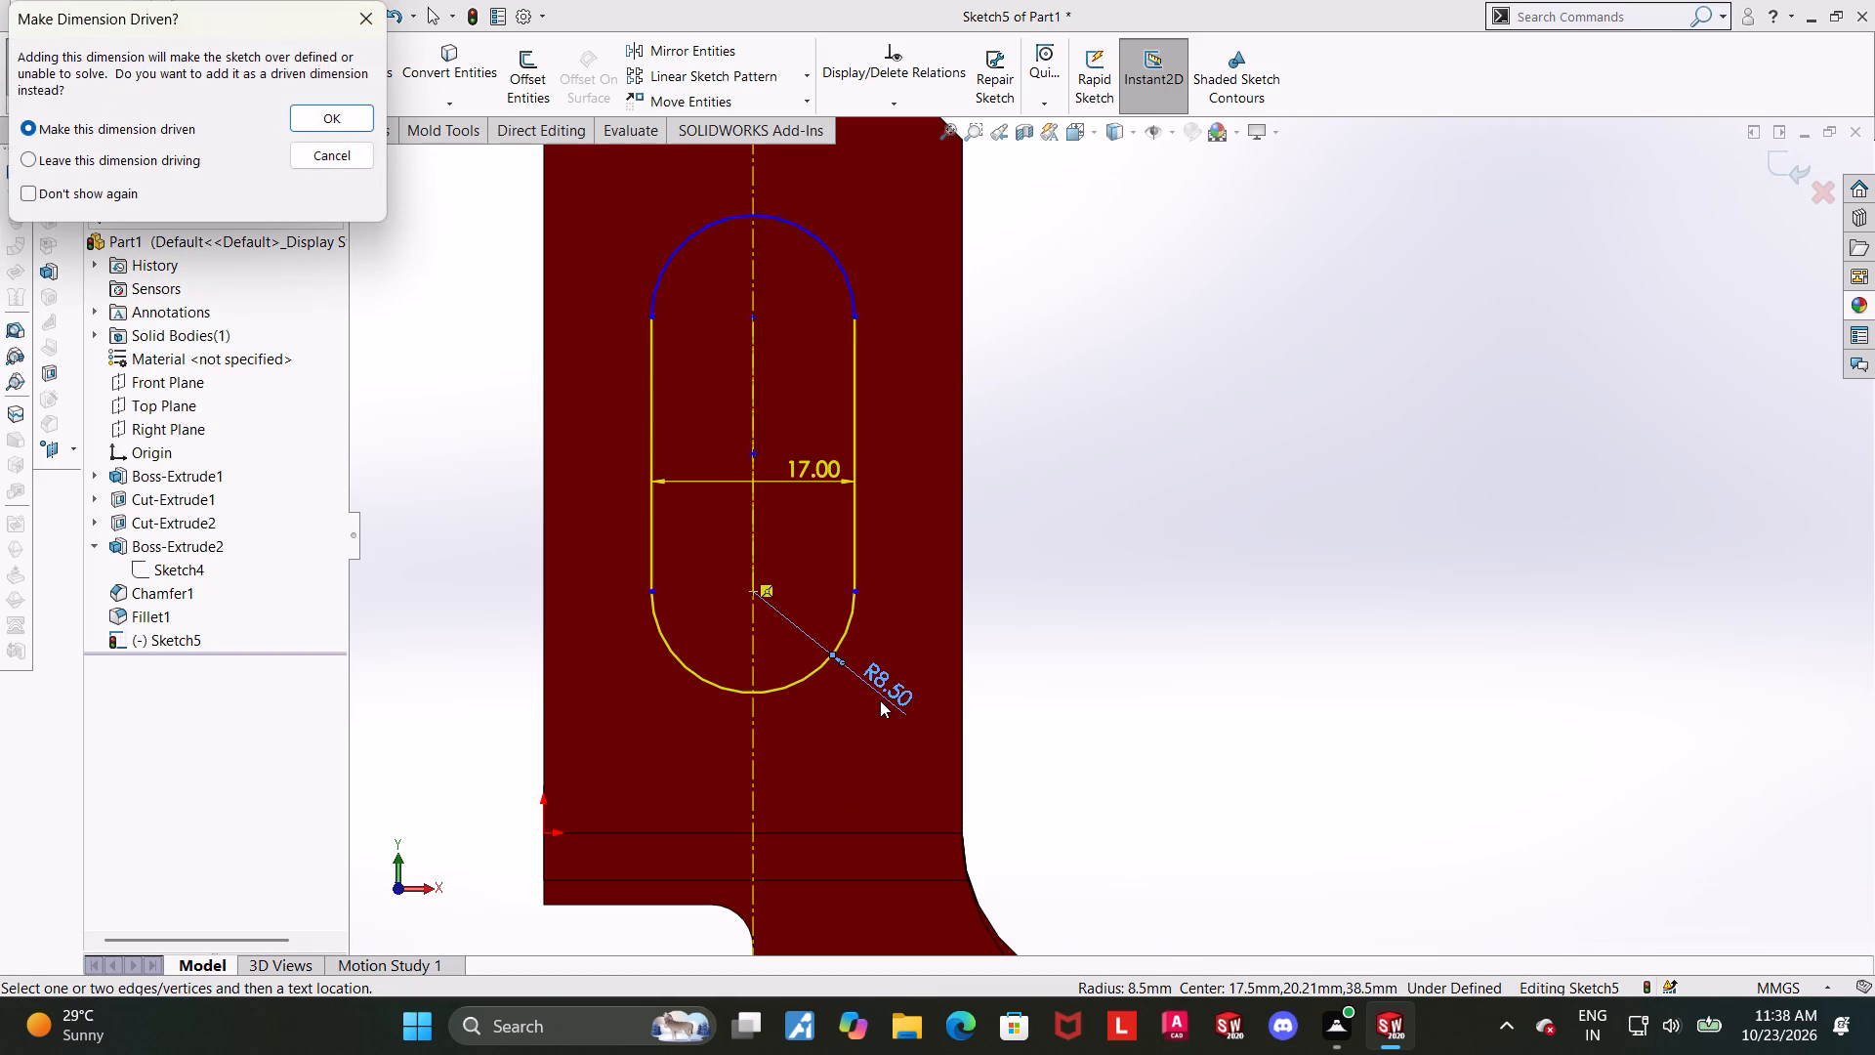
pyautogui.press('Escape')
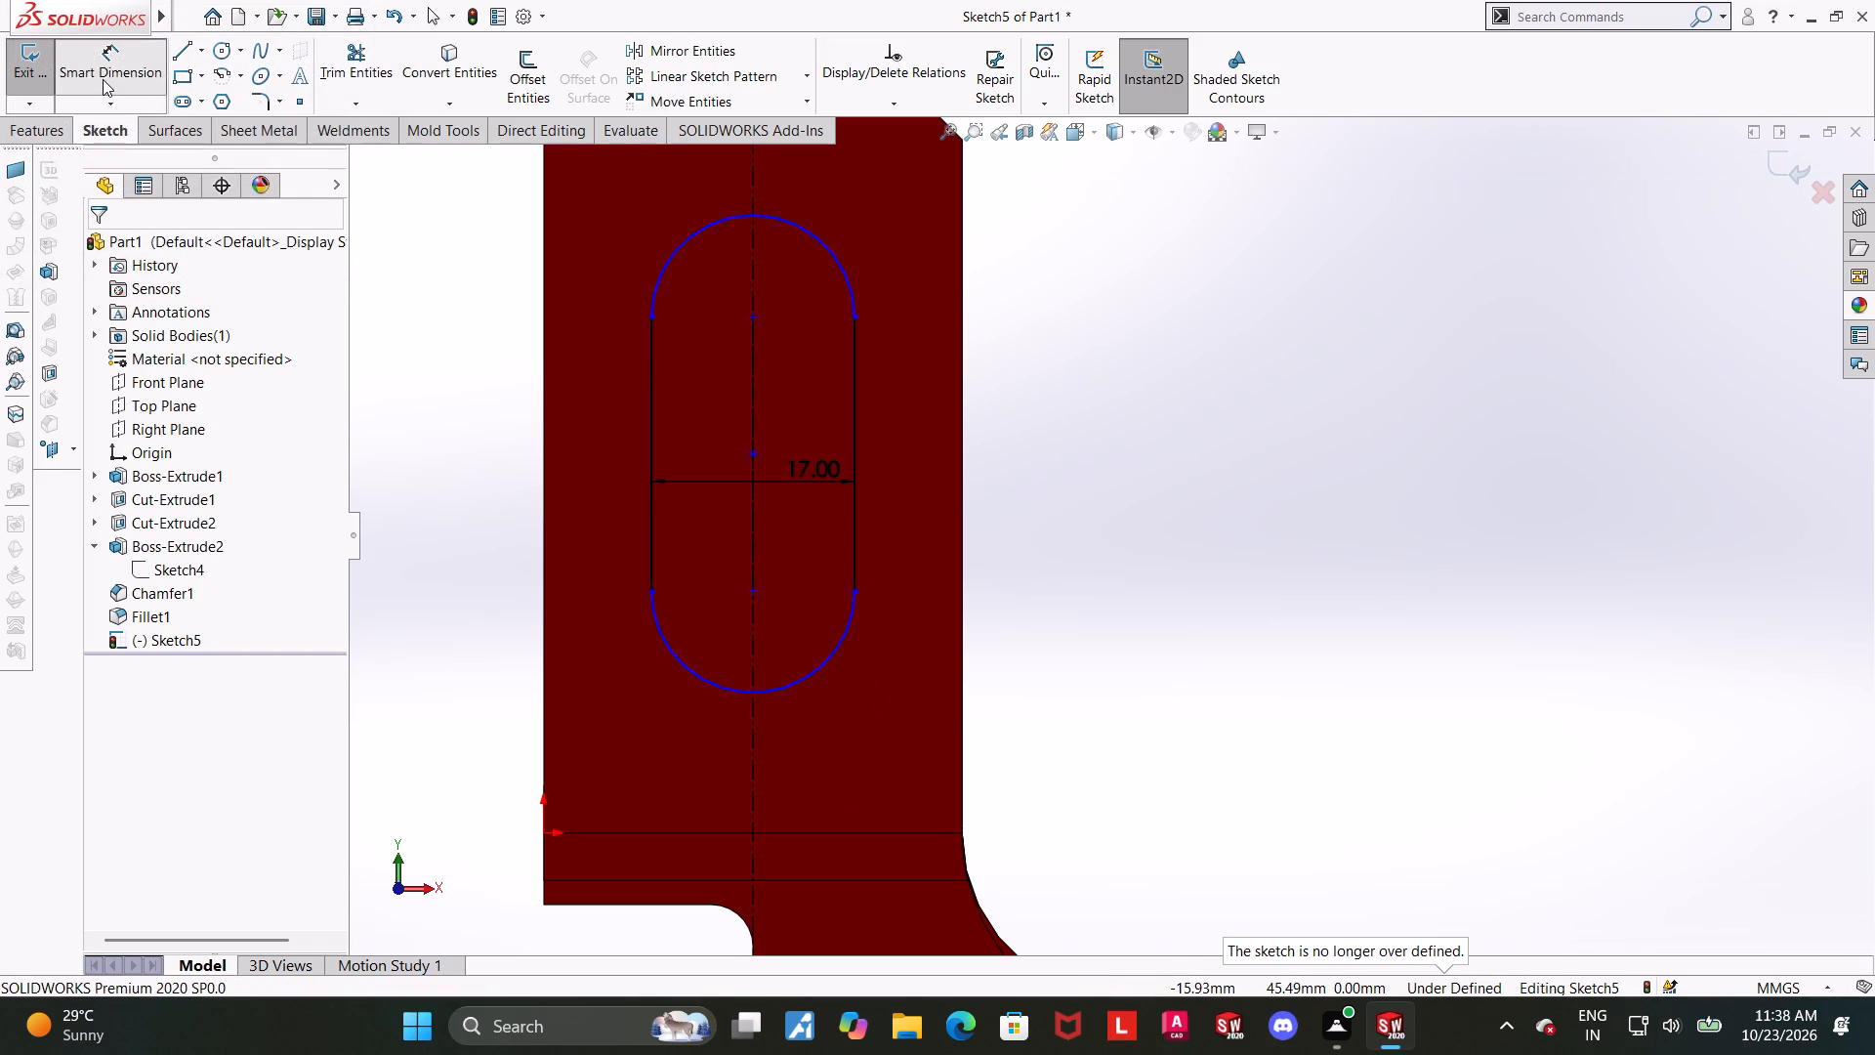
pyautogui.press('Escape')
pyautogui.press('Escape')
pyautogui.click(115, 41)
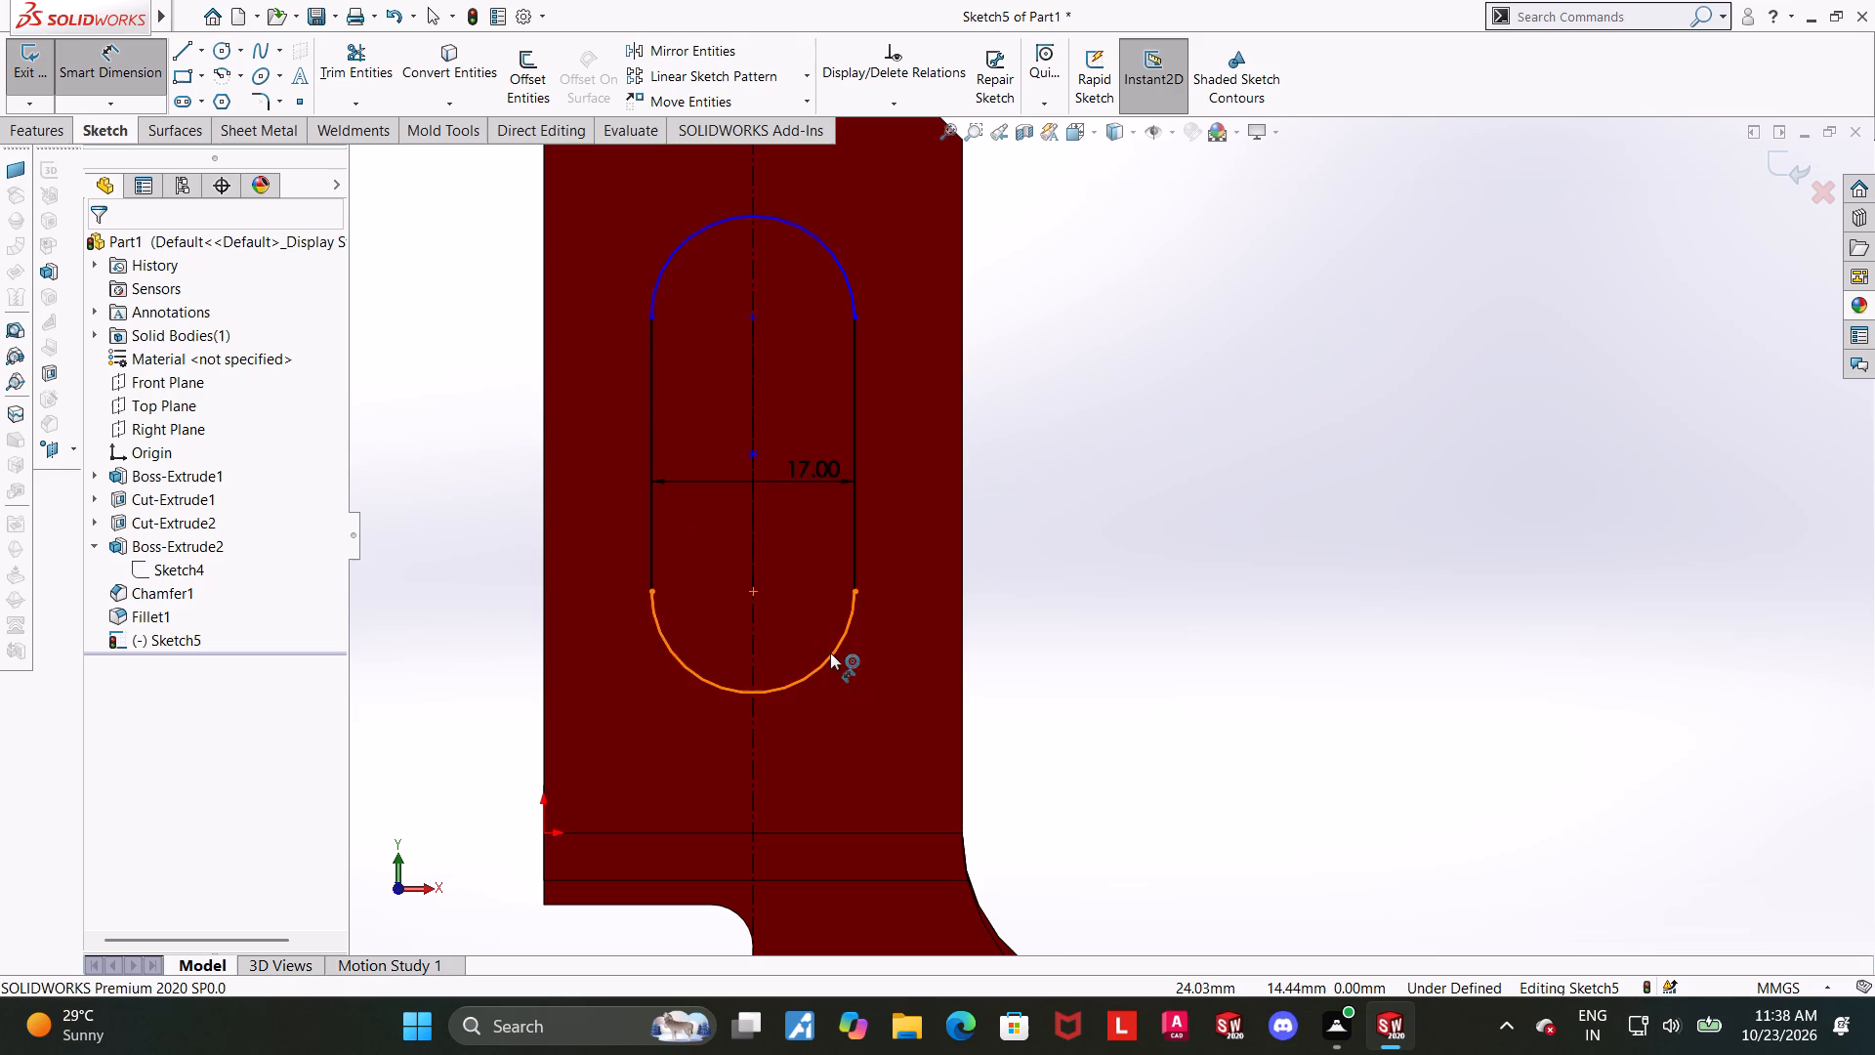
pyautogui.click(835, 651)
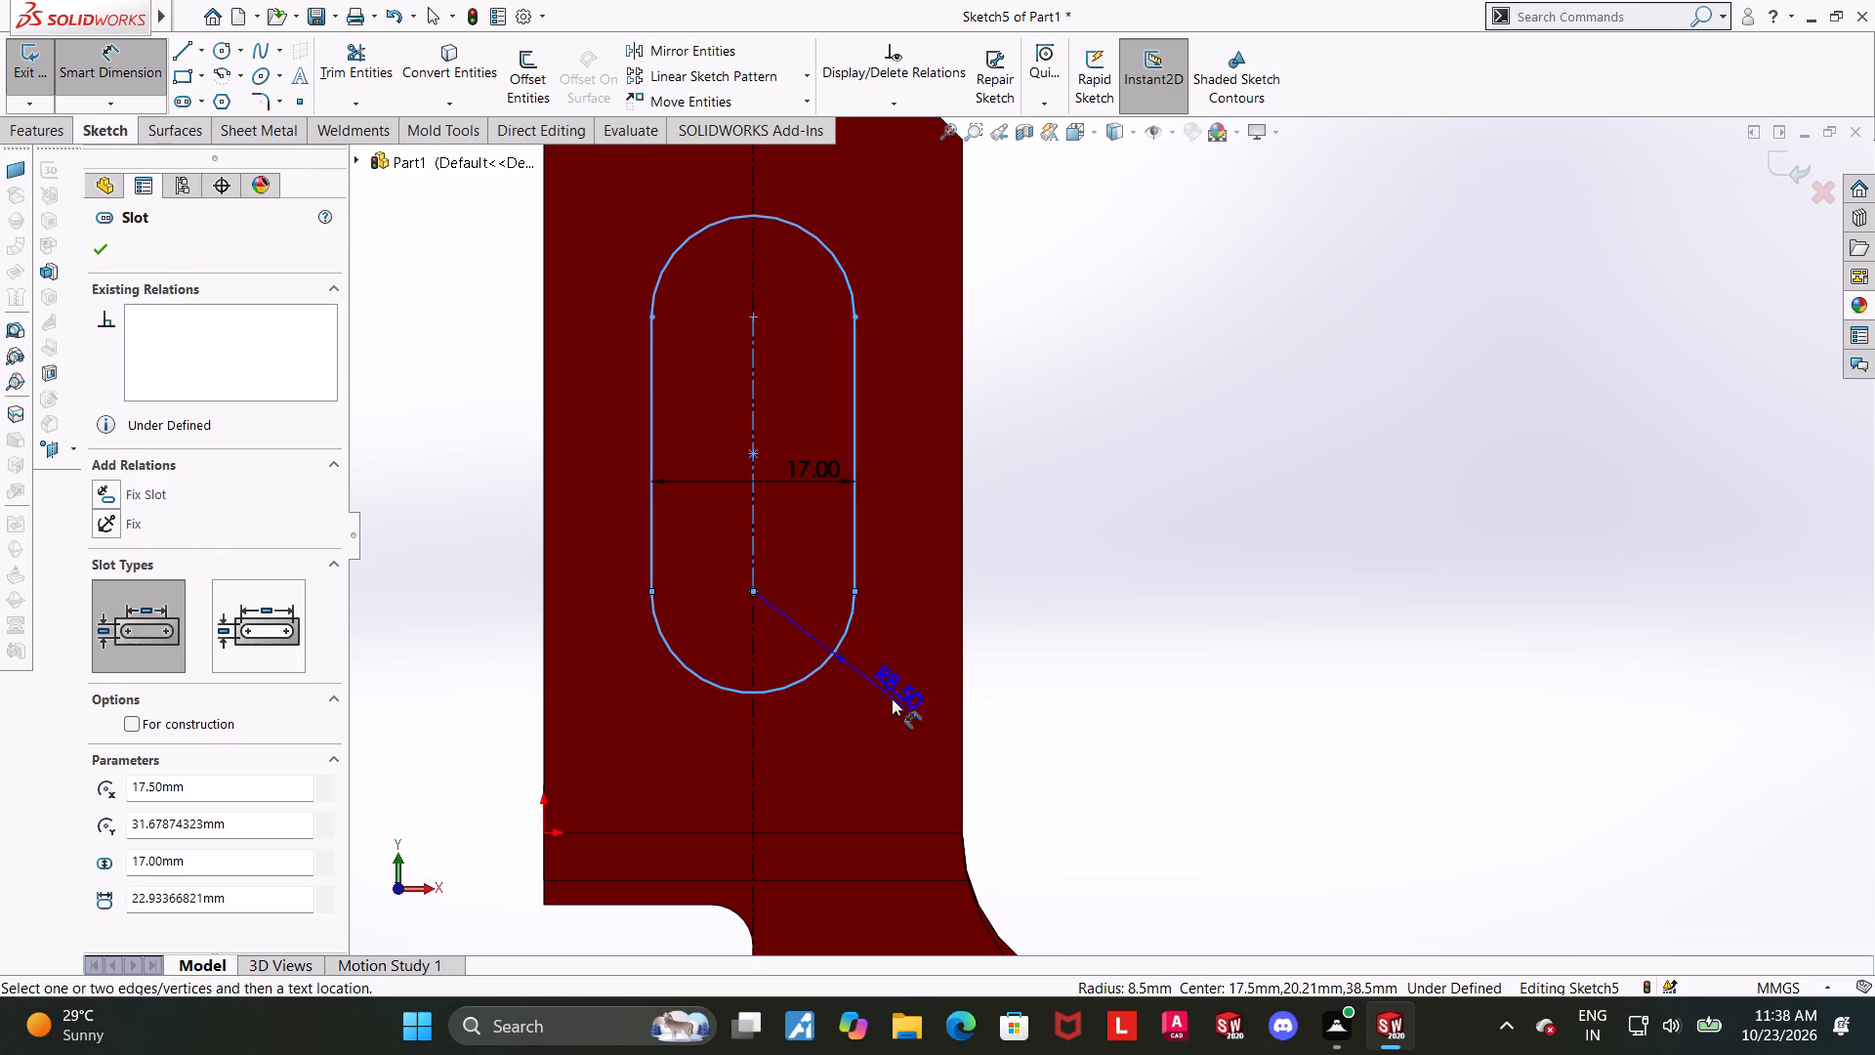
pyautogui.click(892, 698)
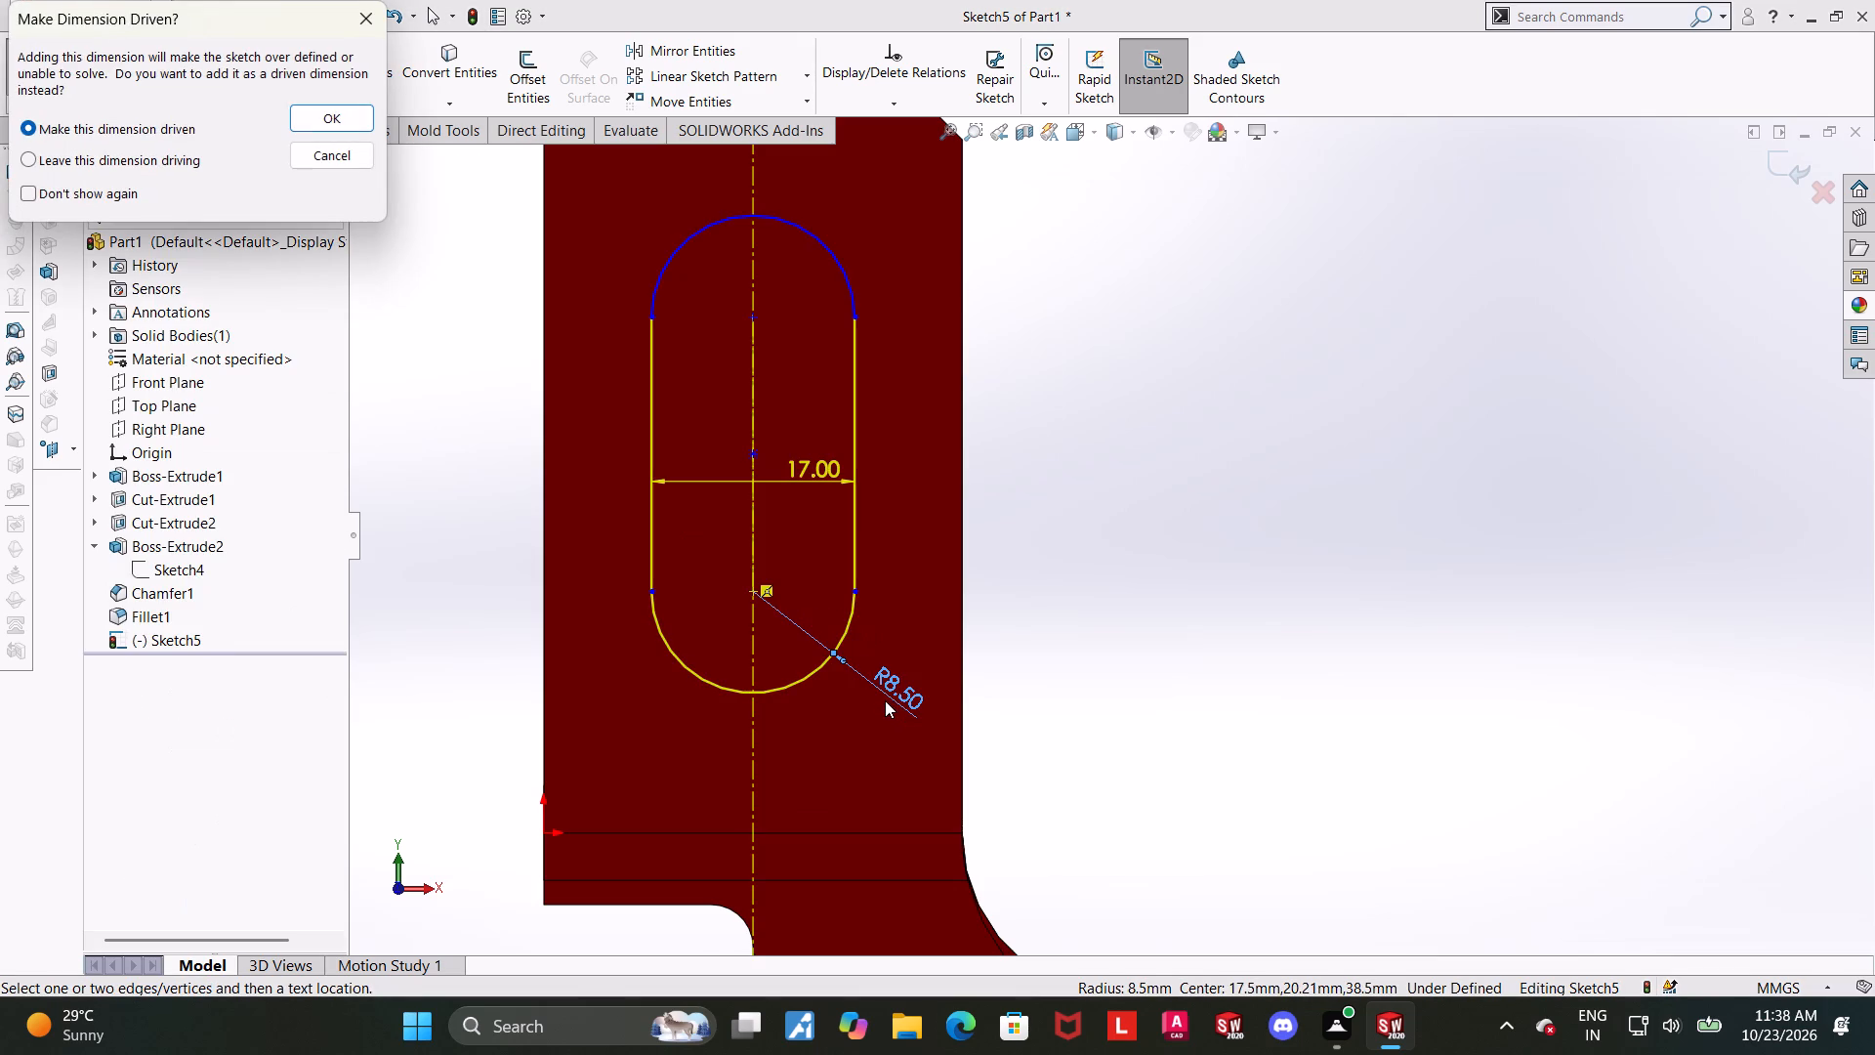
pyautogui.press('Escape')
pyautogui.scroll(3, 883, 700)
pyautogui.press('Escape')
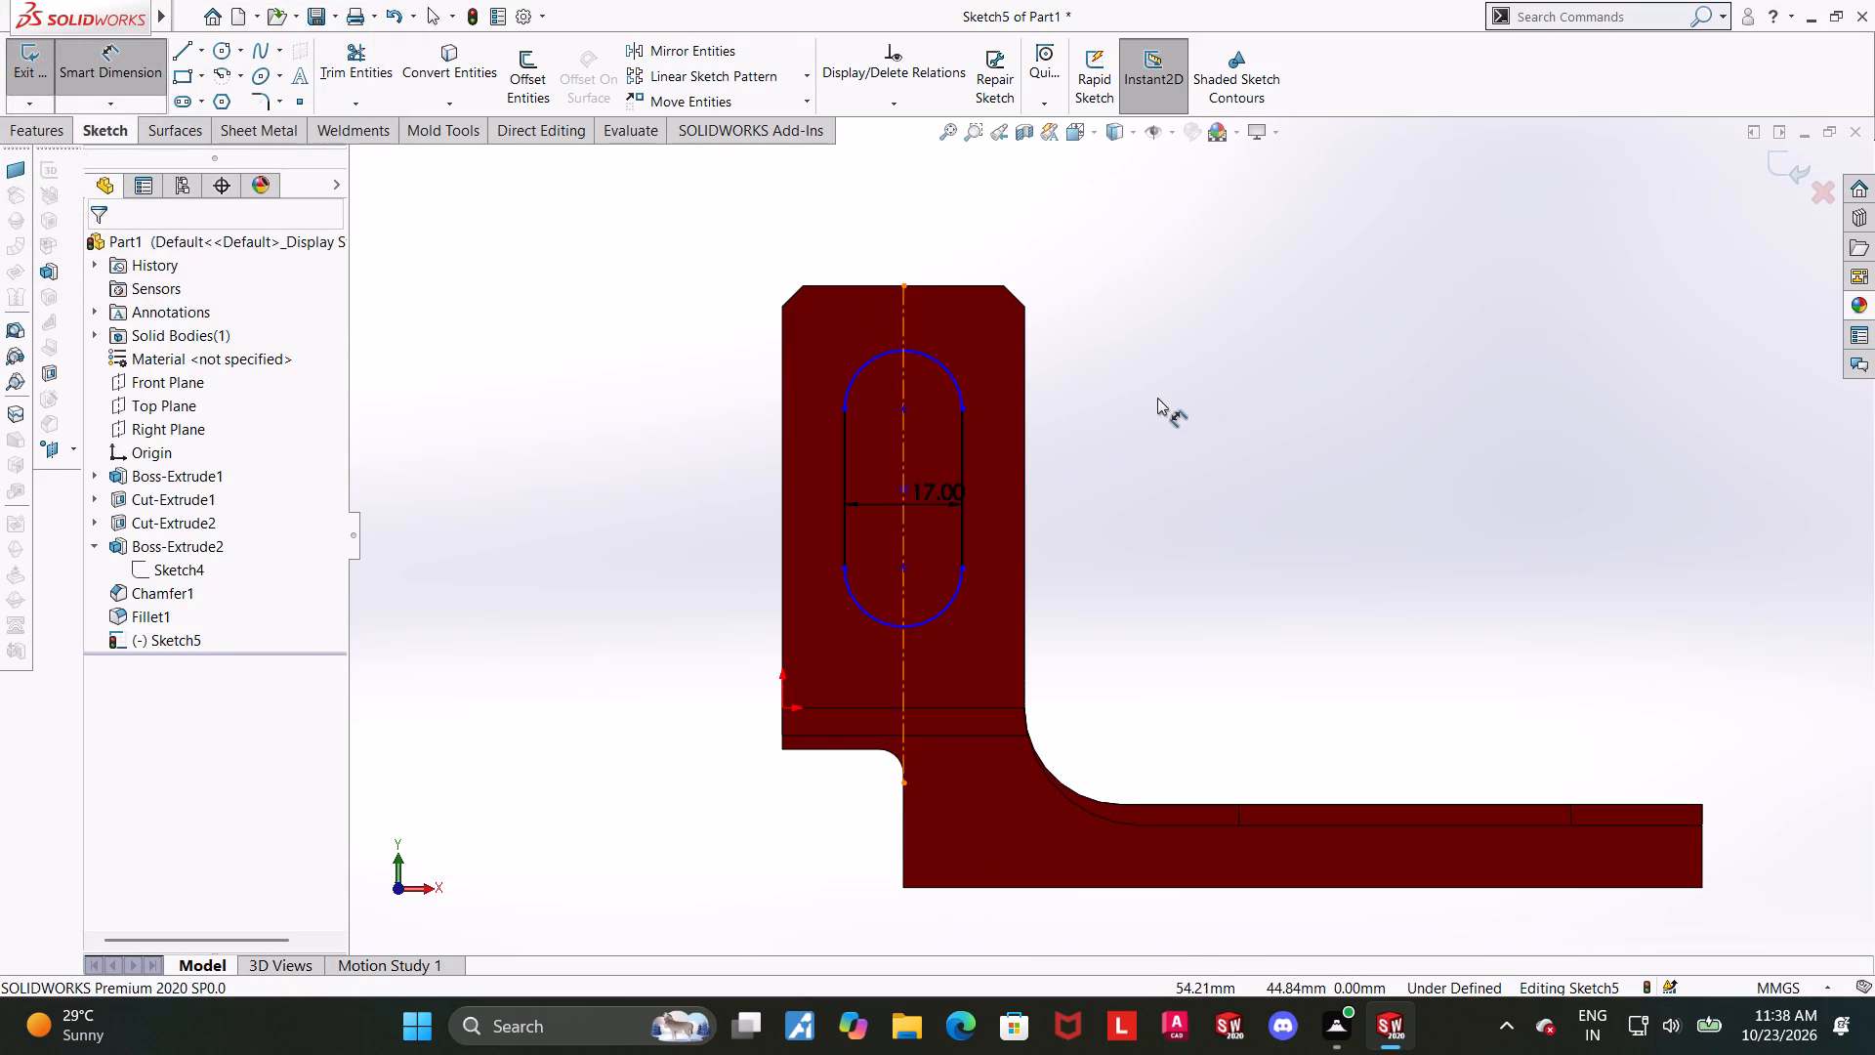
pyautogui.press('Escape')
# Dimension the slot's upper arc center 17.5 mm below the block's top edge.
pyautogui.scroll(1, 1126, 420)
pyautogui.scroll(-2, 1125, 401)
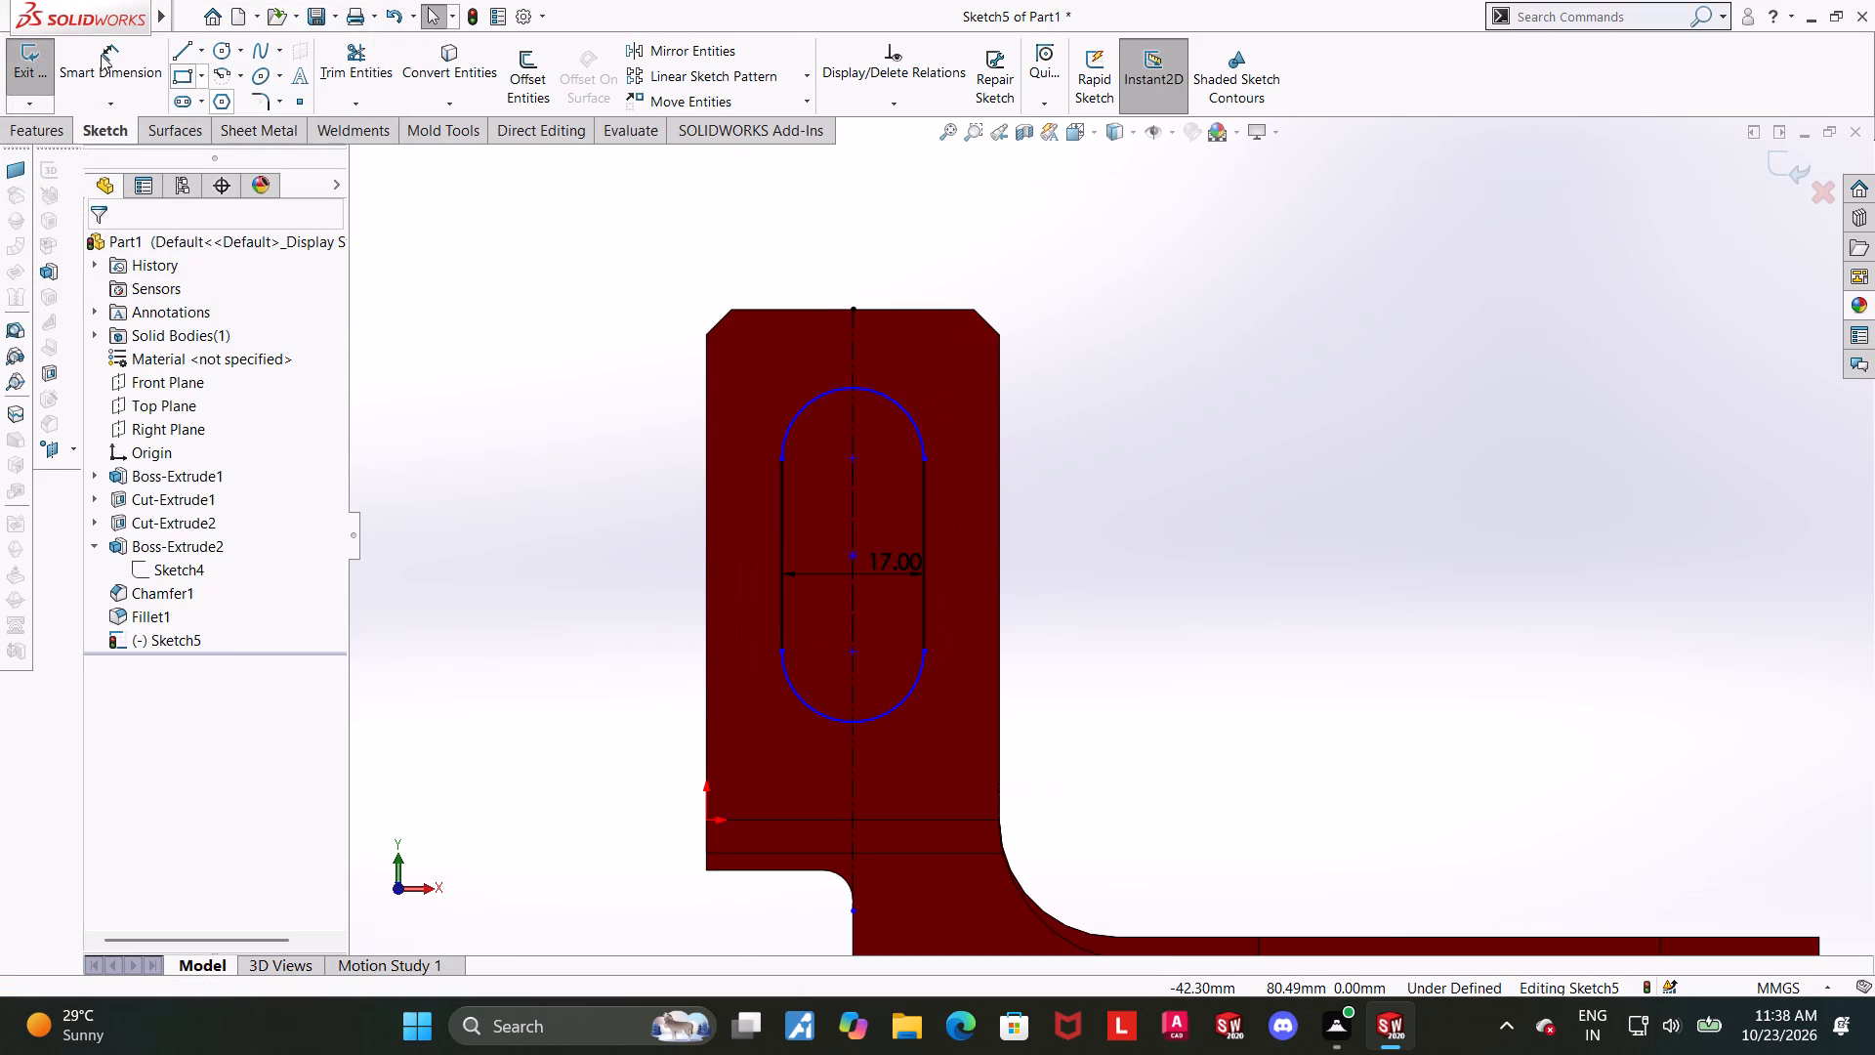
pyautogui.click(100, 43)
pyautogui.click(850, 457)
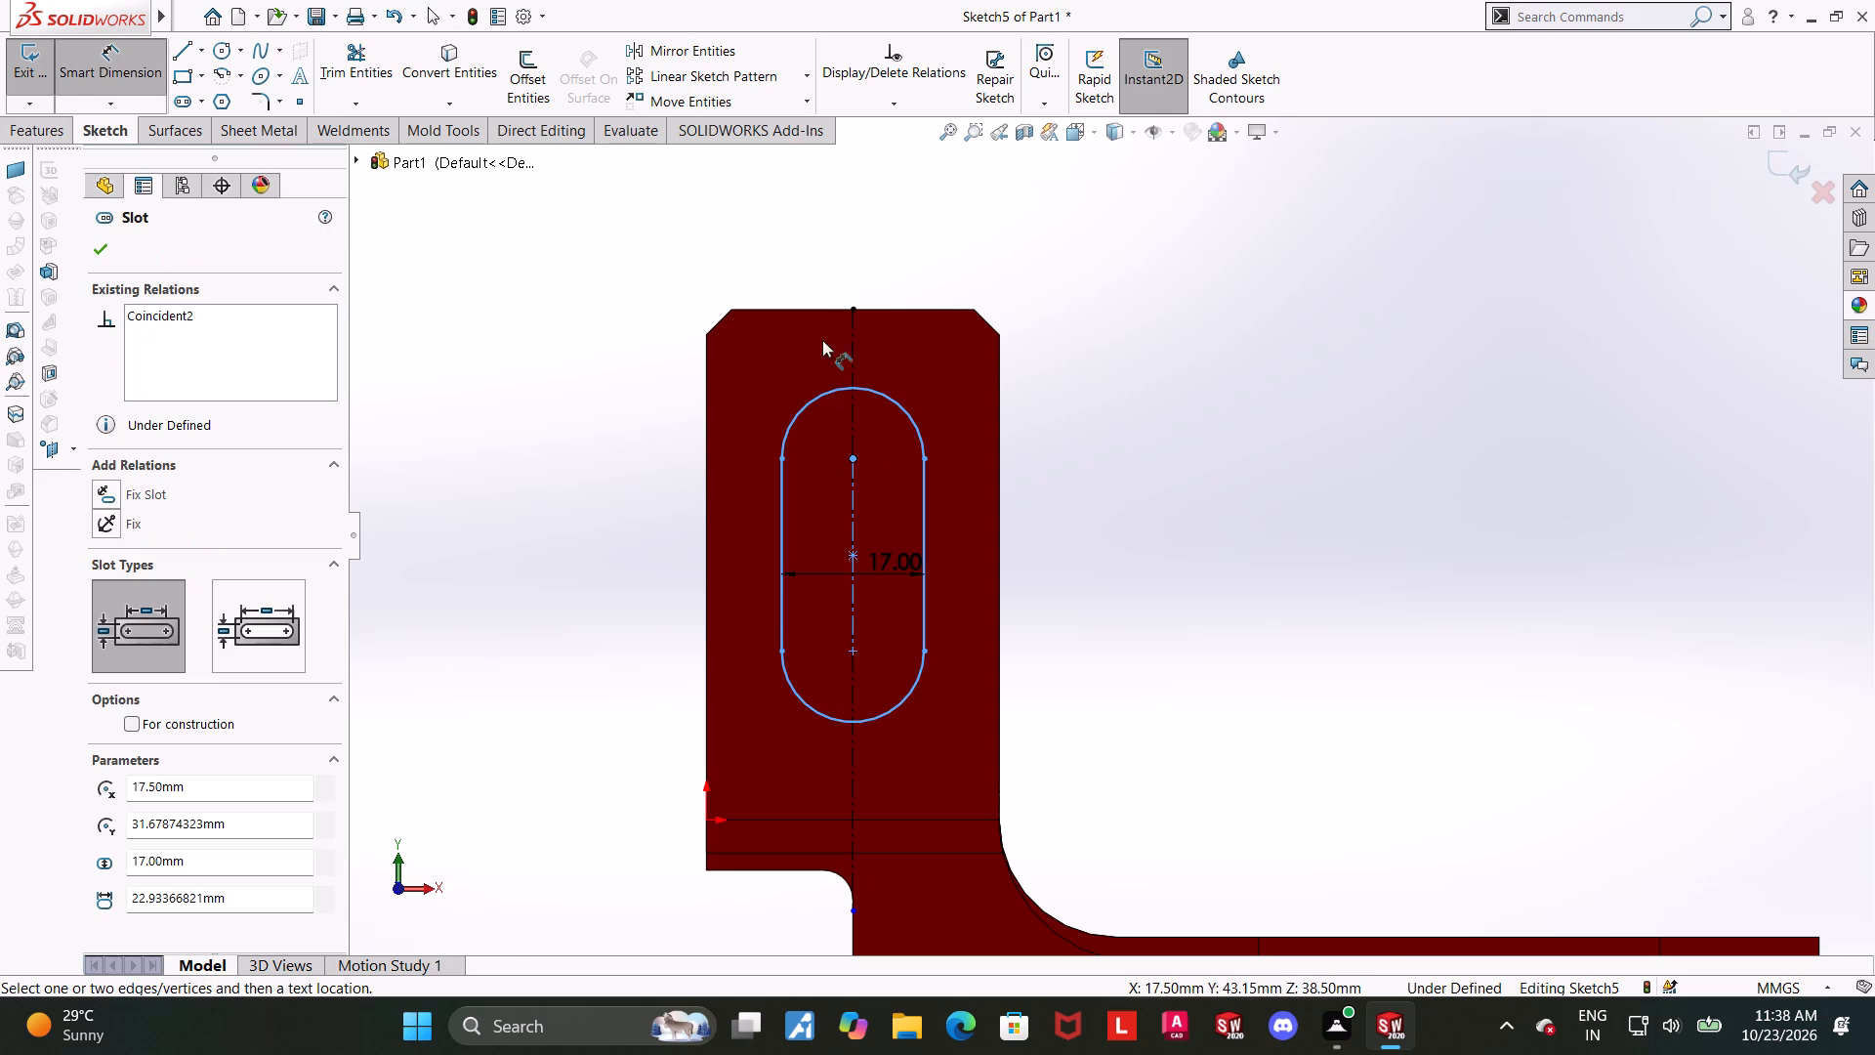
pyautogui.click(804, 309)
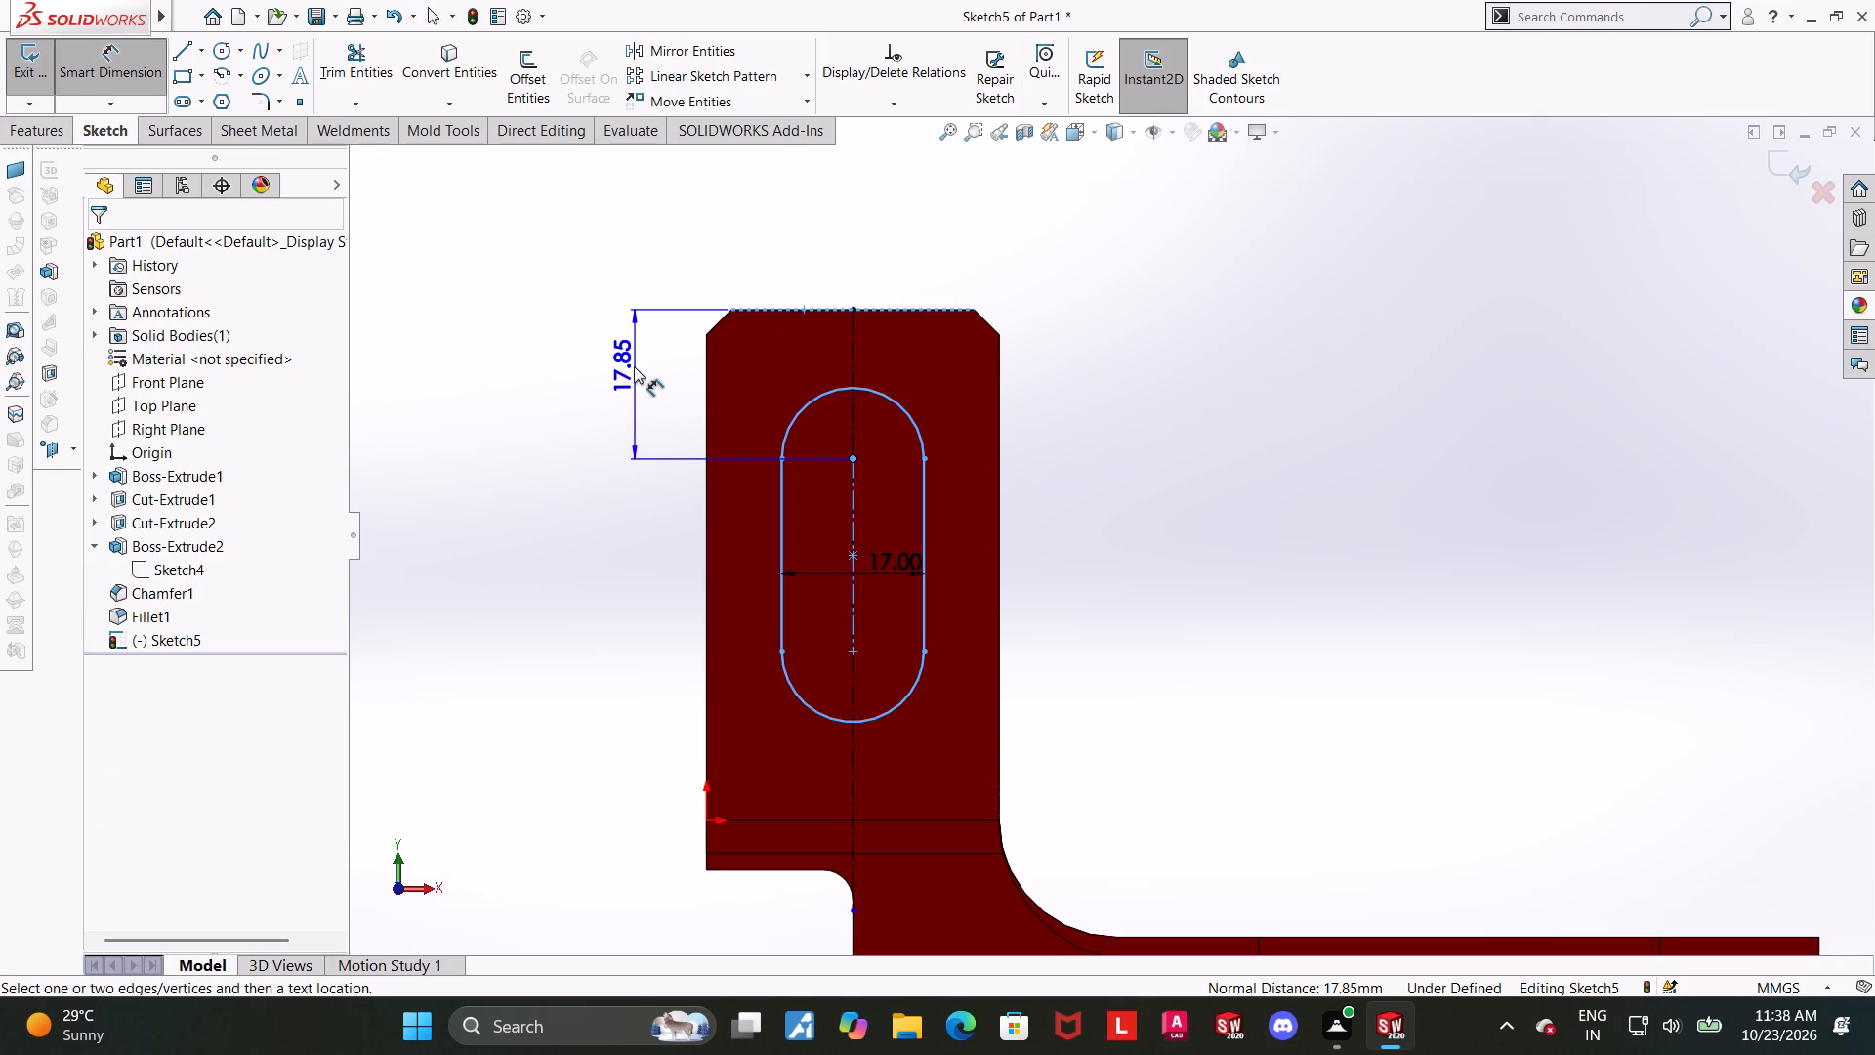
pyautogui.click(631, 366)
pyautogui.write('17.5')
pyautogui.press('Return')
pyautogui.press('Escape')
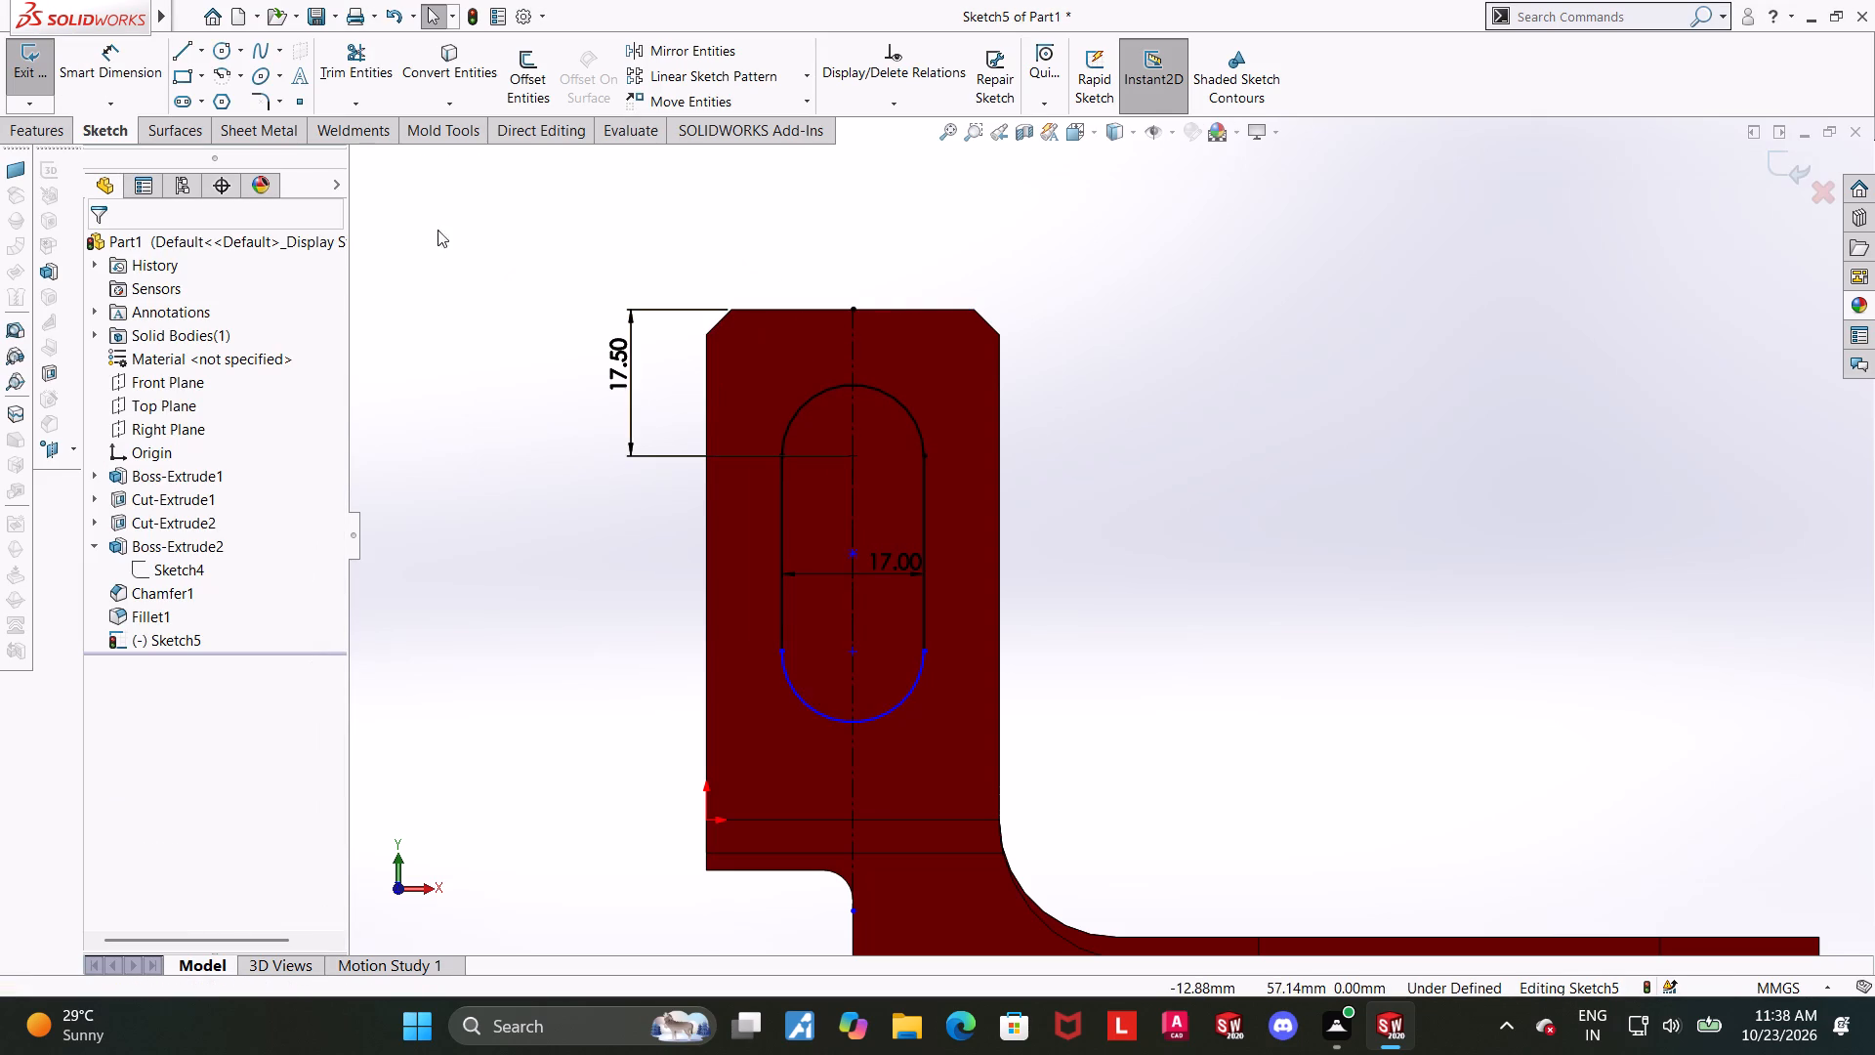
# Dimension the distance between the slot's two arc centers as 16.5 mm.
pyautogui.click(124, 58)
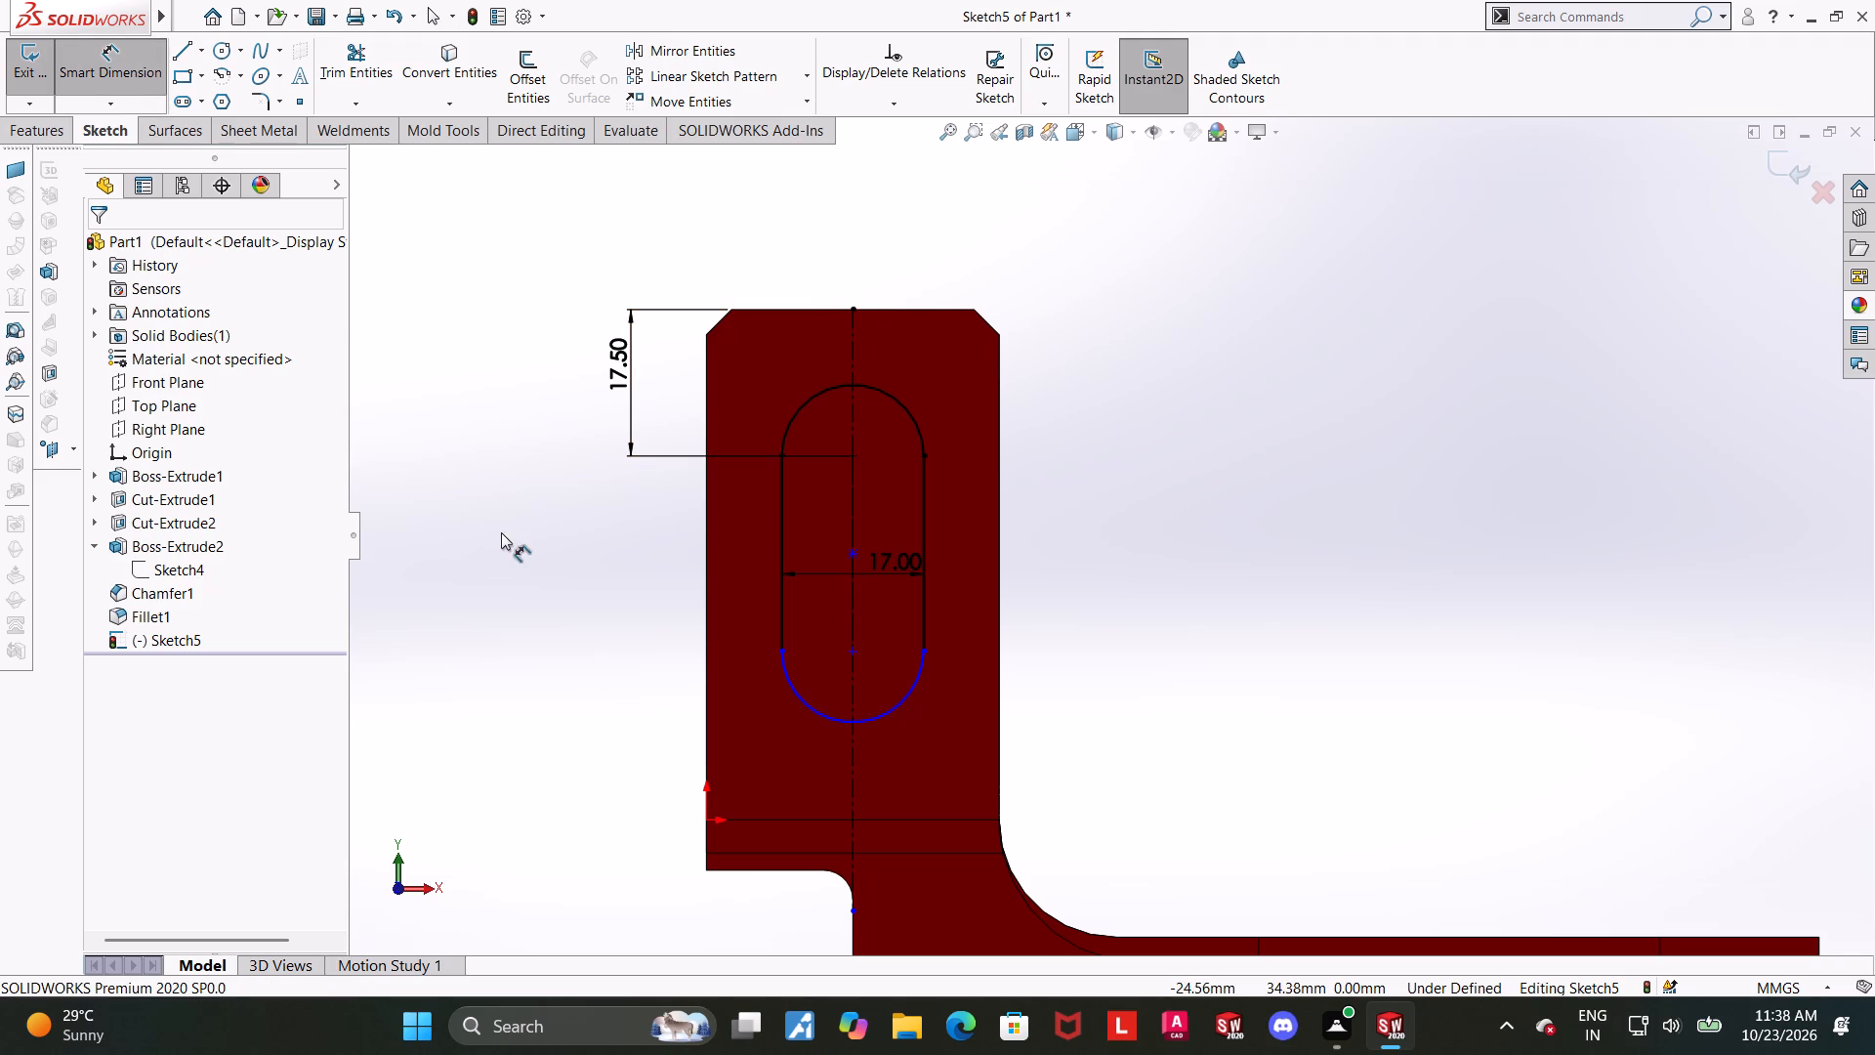
pyautogui.click(855, 452)
pyautogui.click(851, 655)
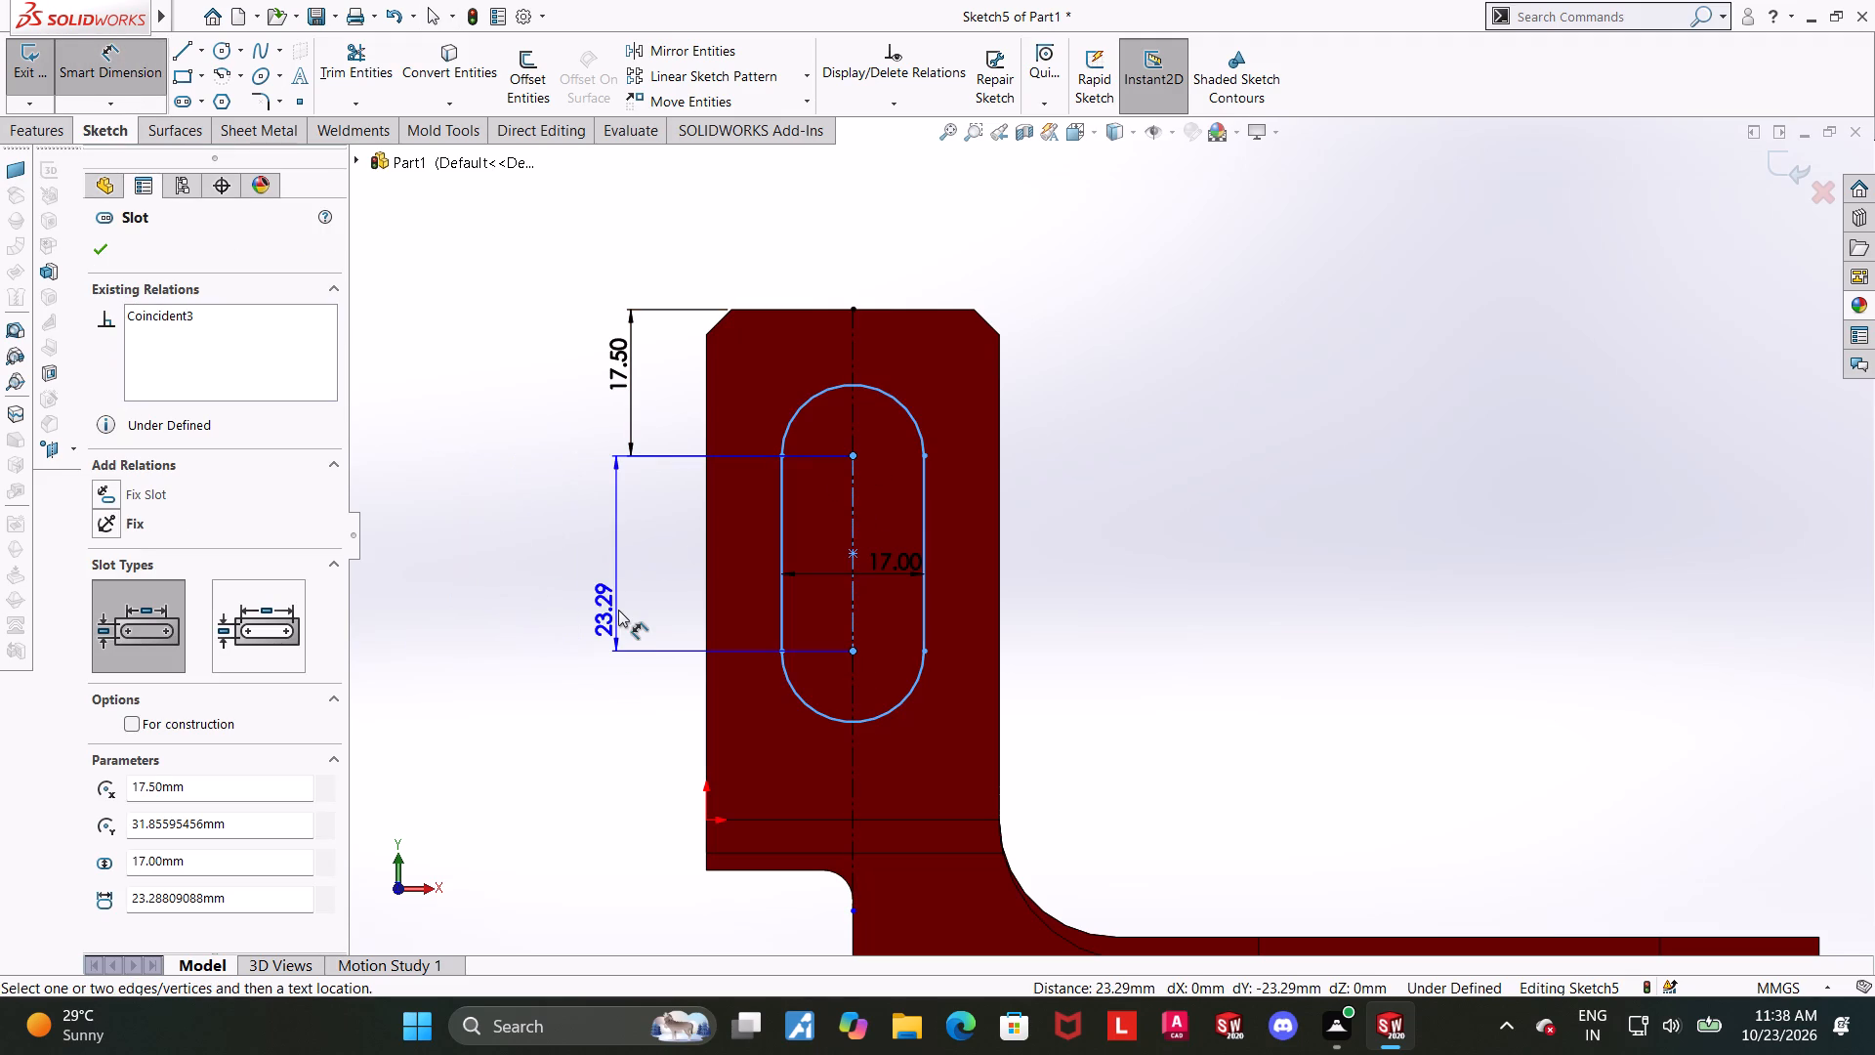
pyautogui.click(618, 610)
pyautogui.write('16')
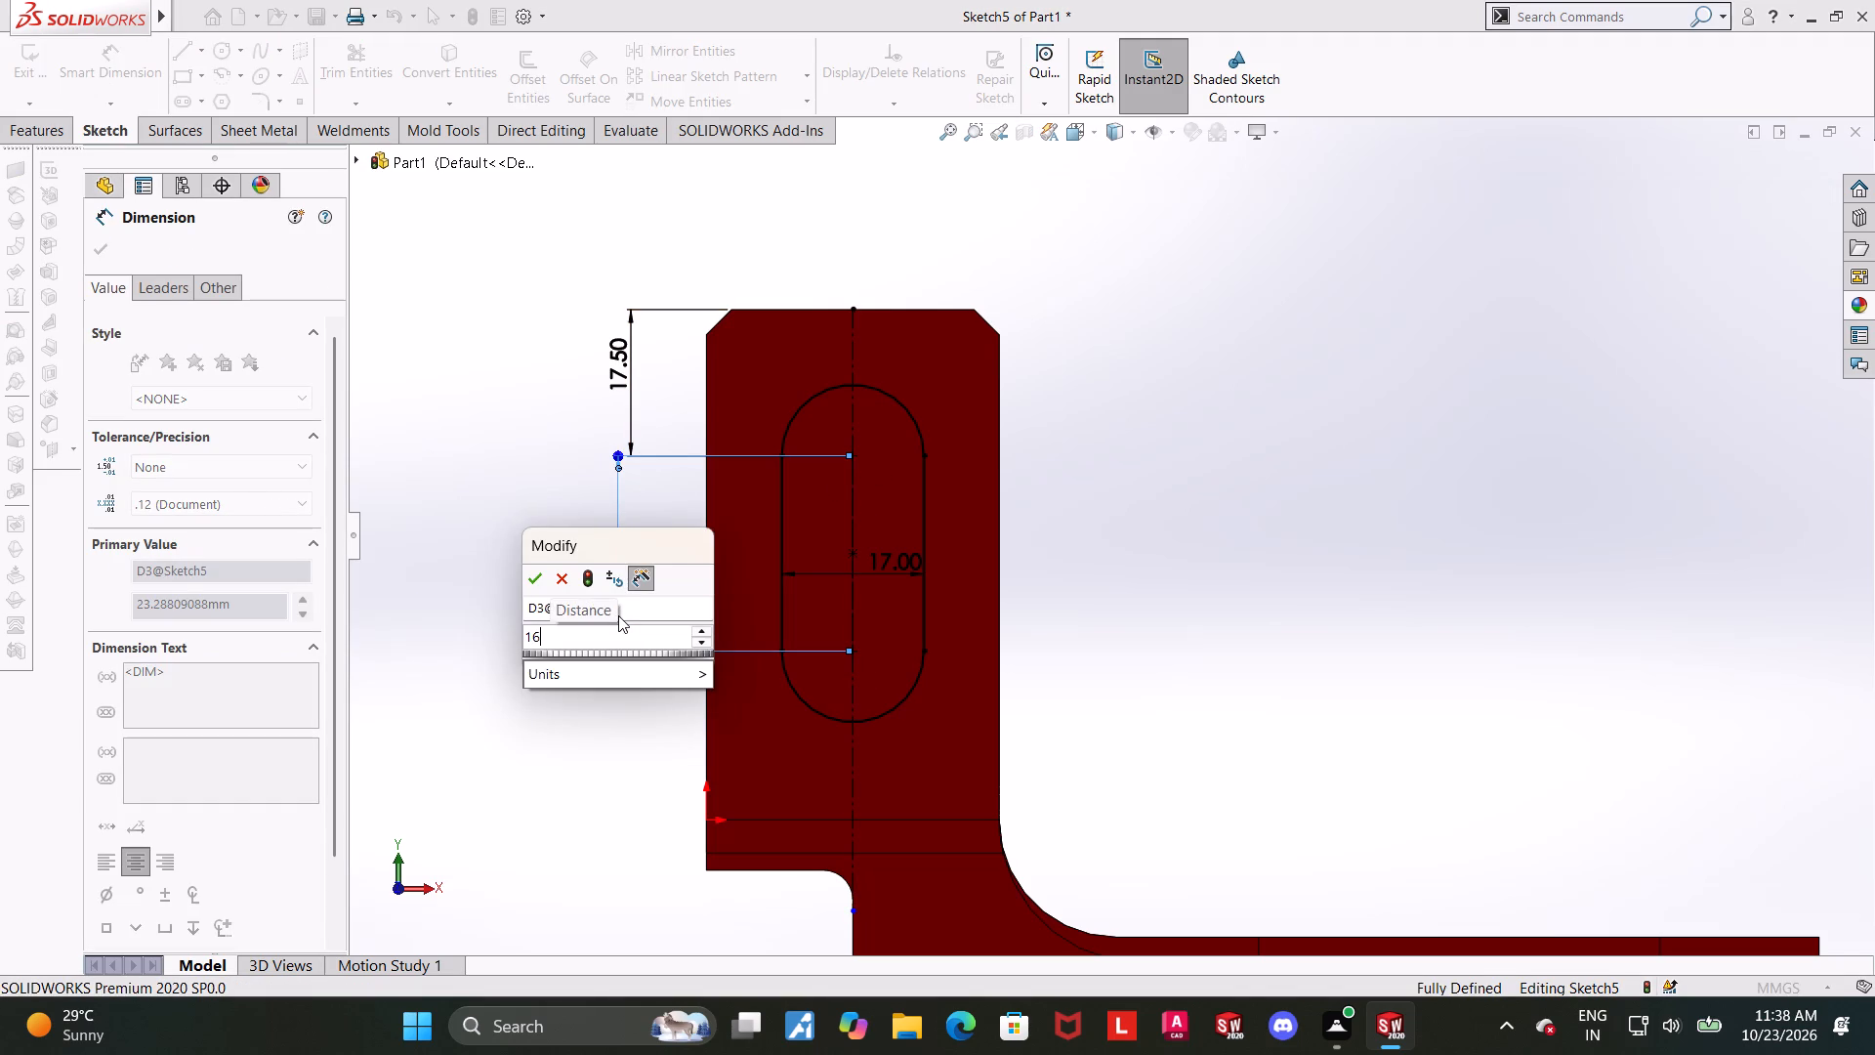
pyautogui.write('.5')
pyautogui.press('Return')
pyautogui.press('Escape')
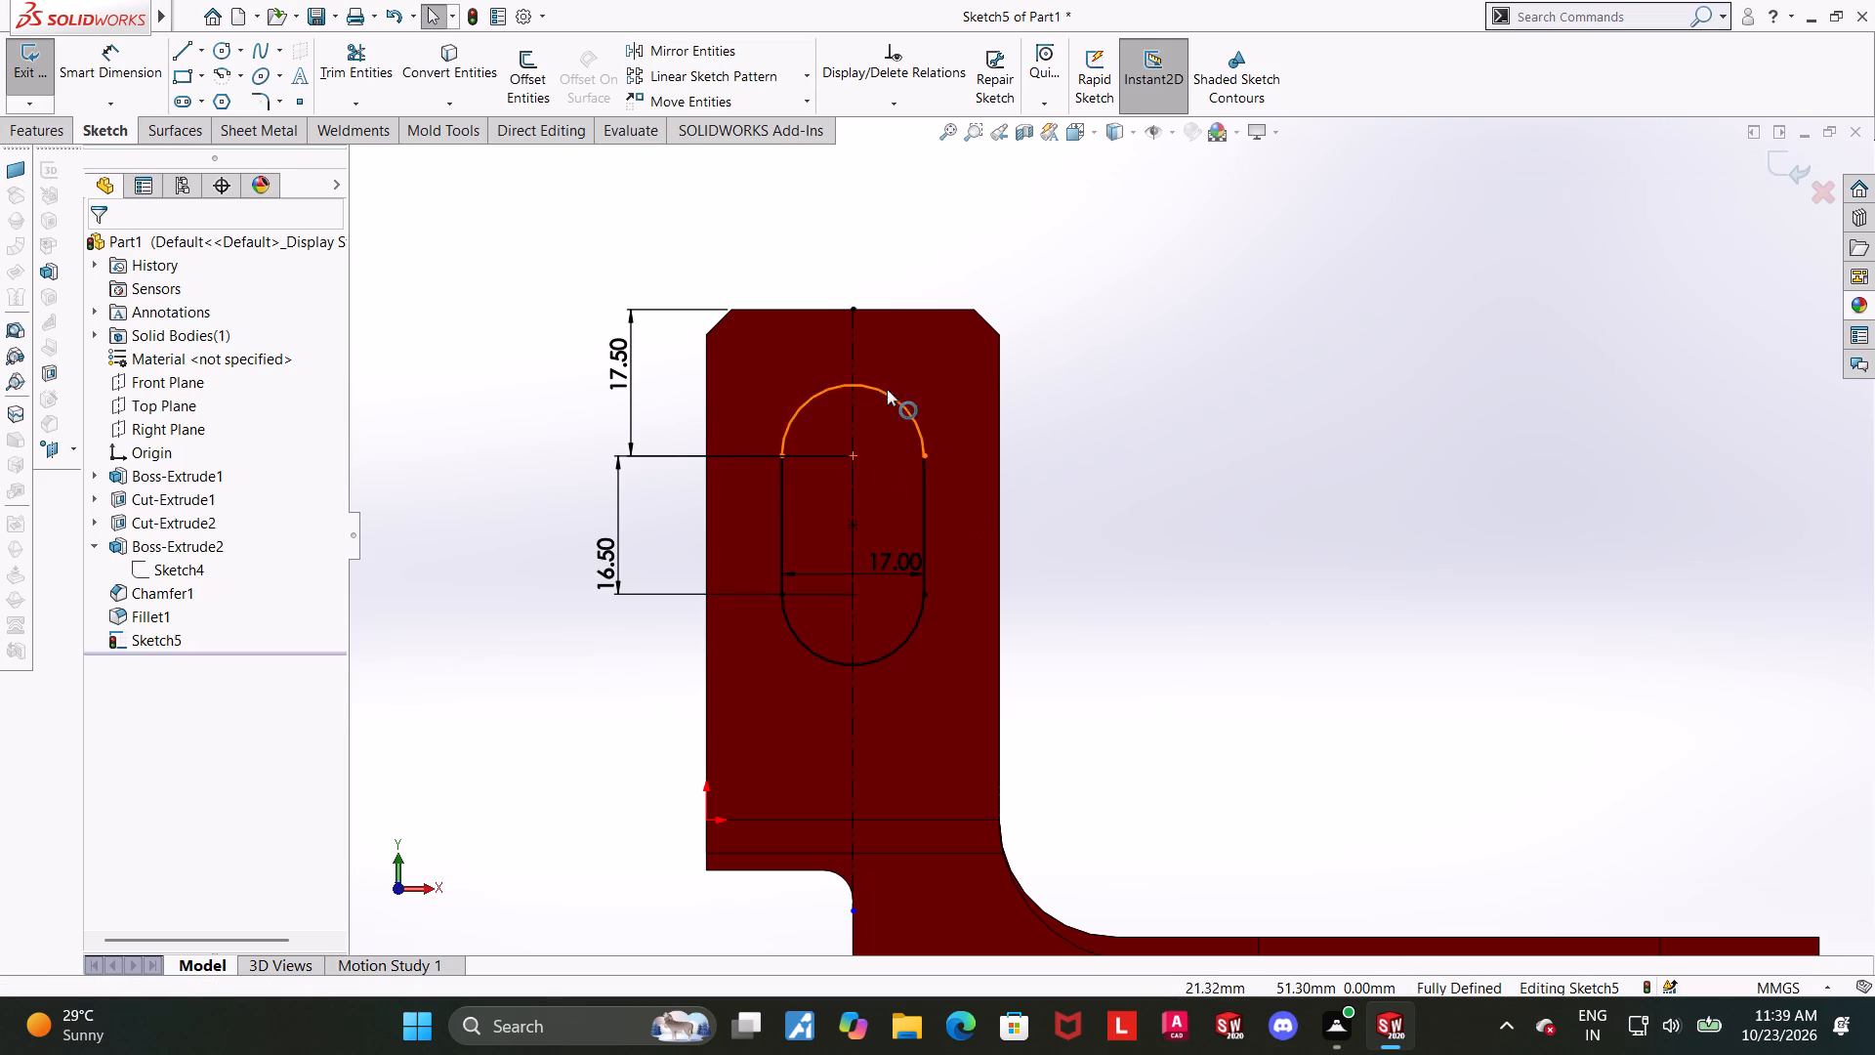
# Check the distance from the slot's lower arc center to the end ledge's underside without keeping a dimension.
pyautogui.click(89, 73)
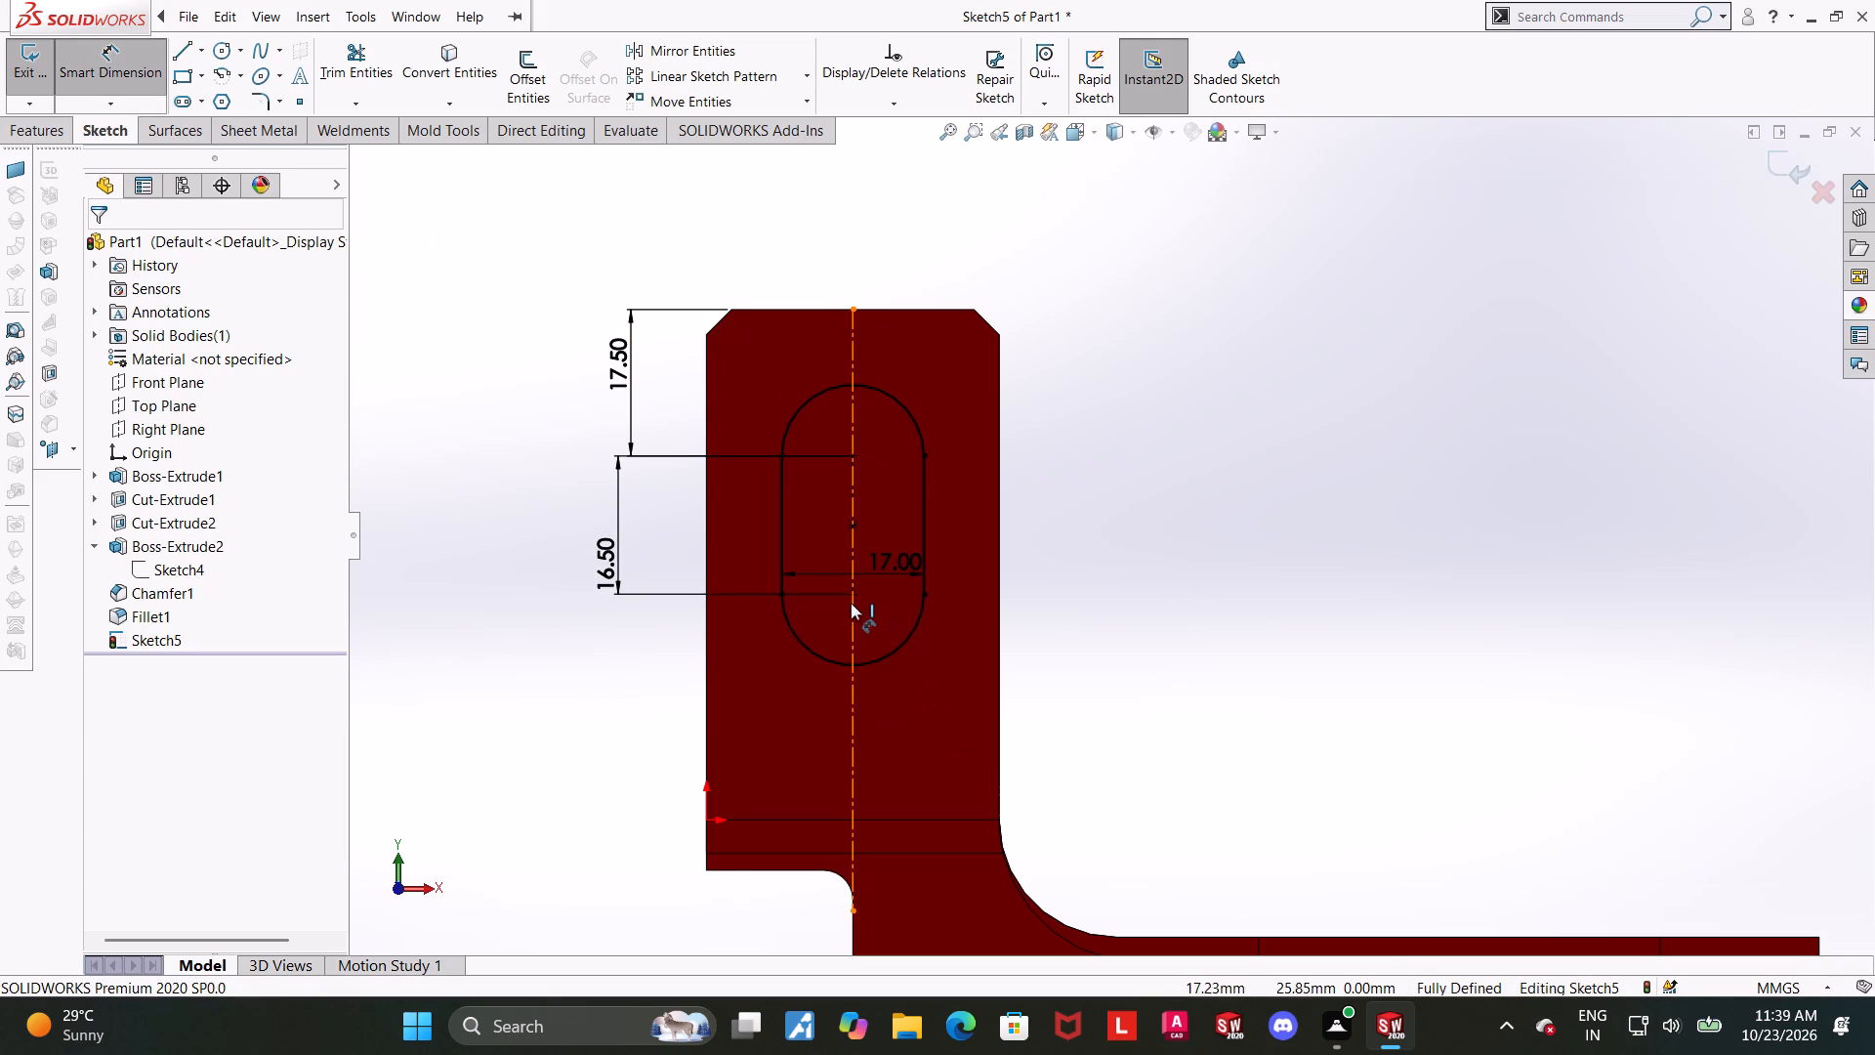
pyautogui.click(852, 597)
pyautogui.click(770, 871)
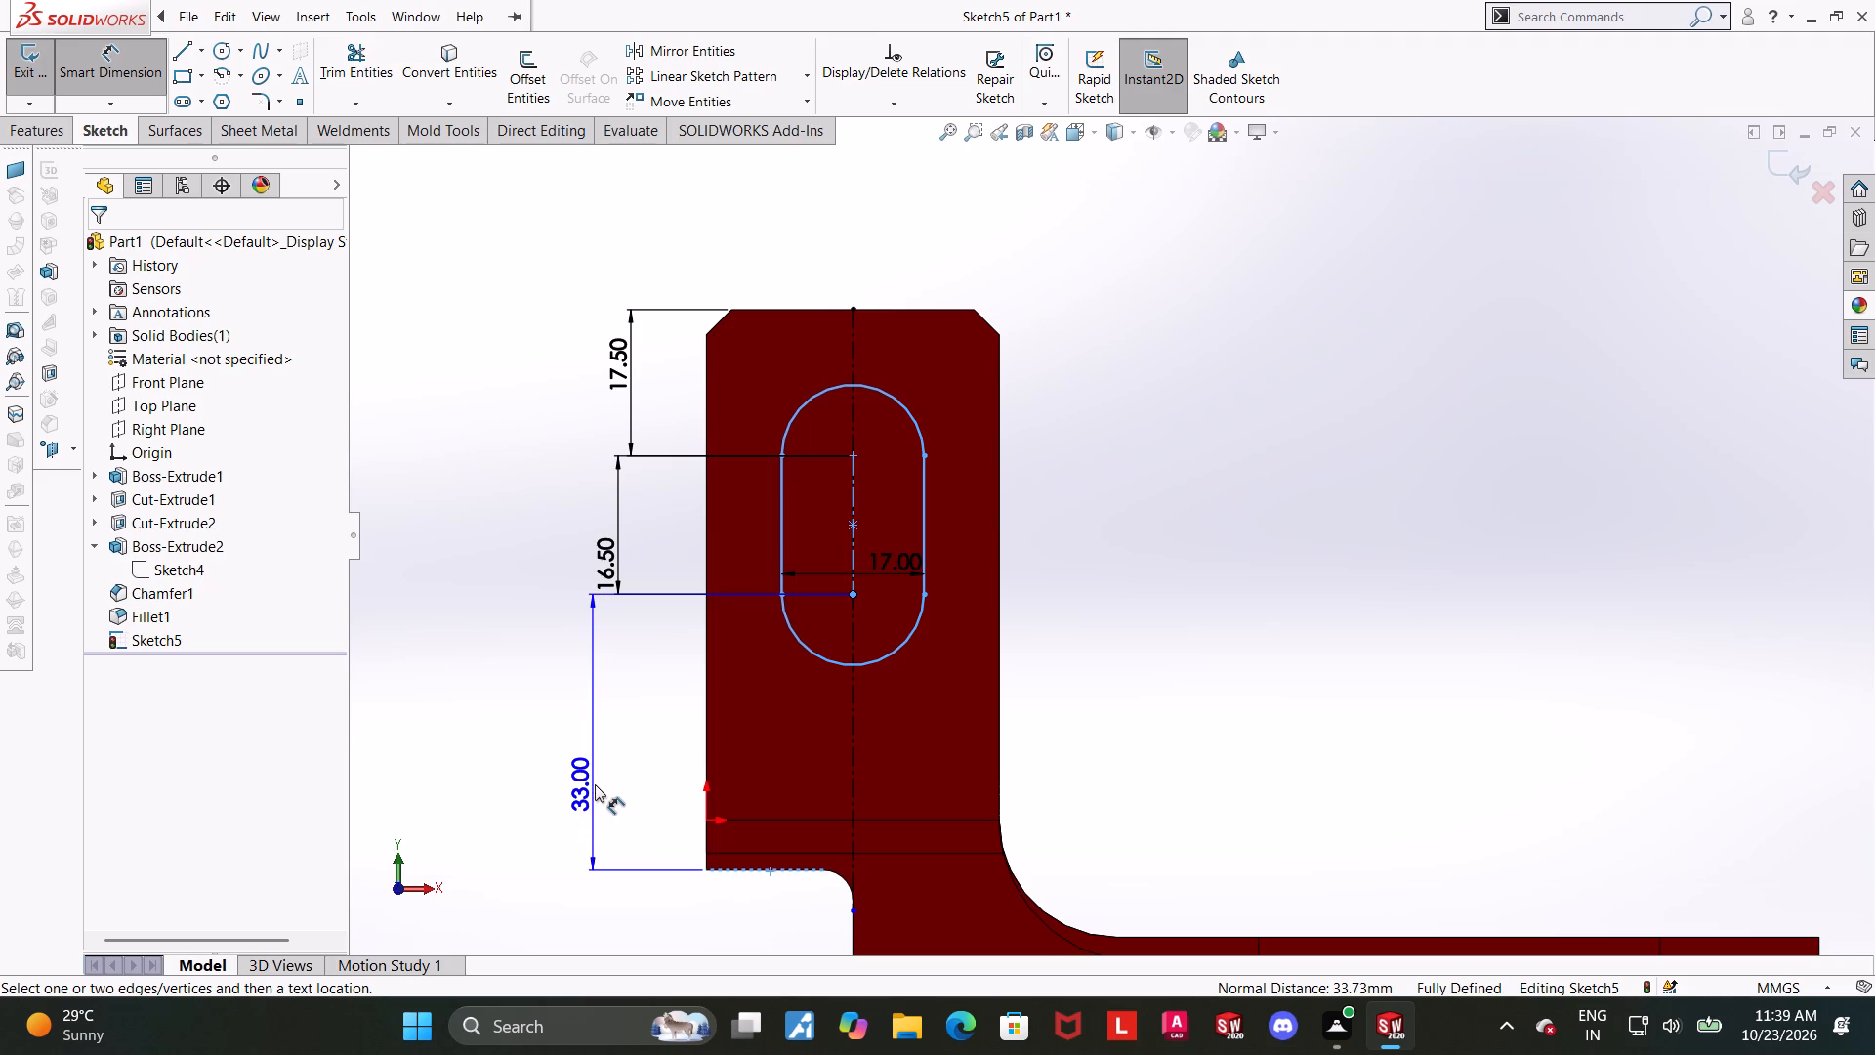
pyautogui.press('Escape')
pyautogui.scroll(2, 595, 784)
pyautogui.click(1203, 653)
pyautogui.press('Escape')
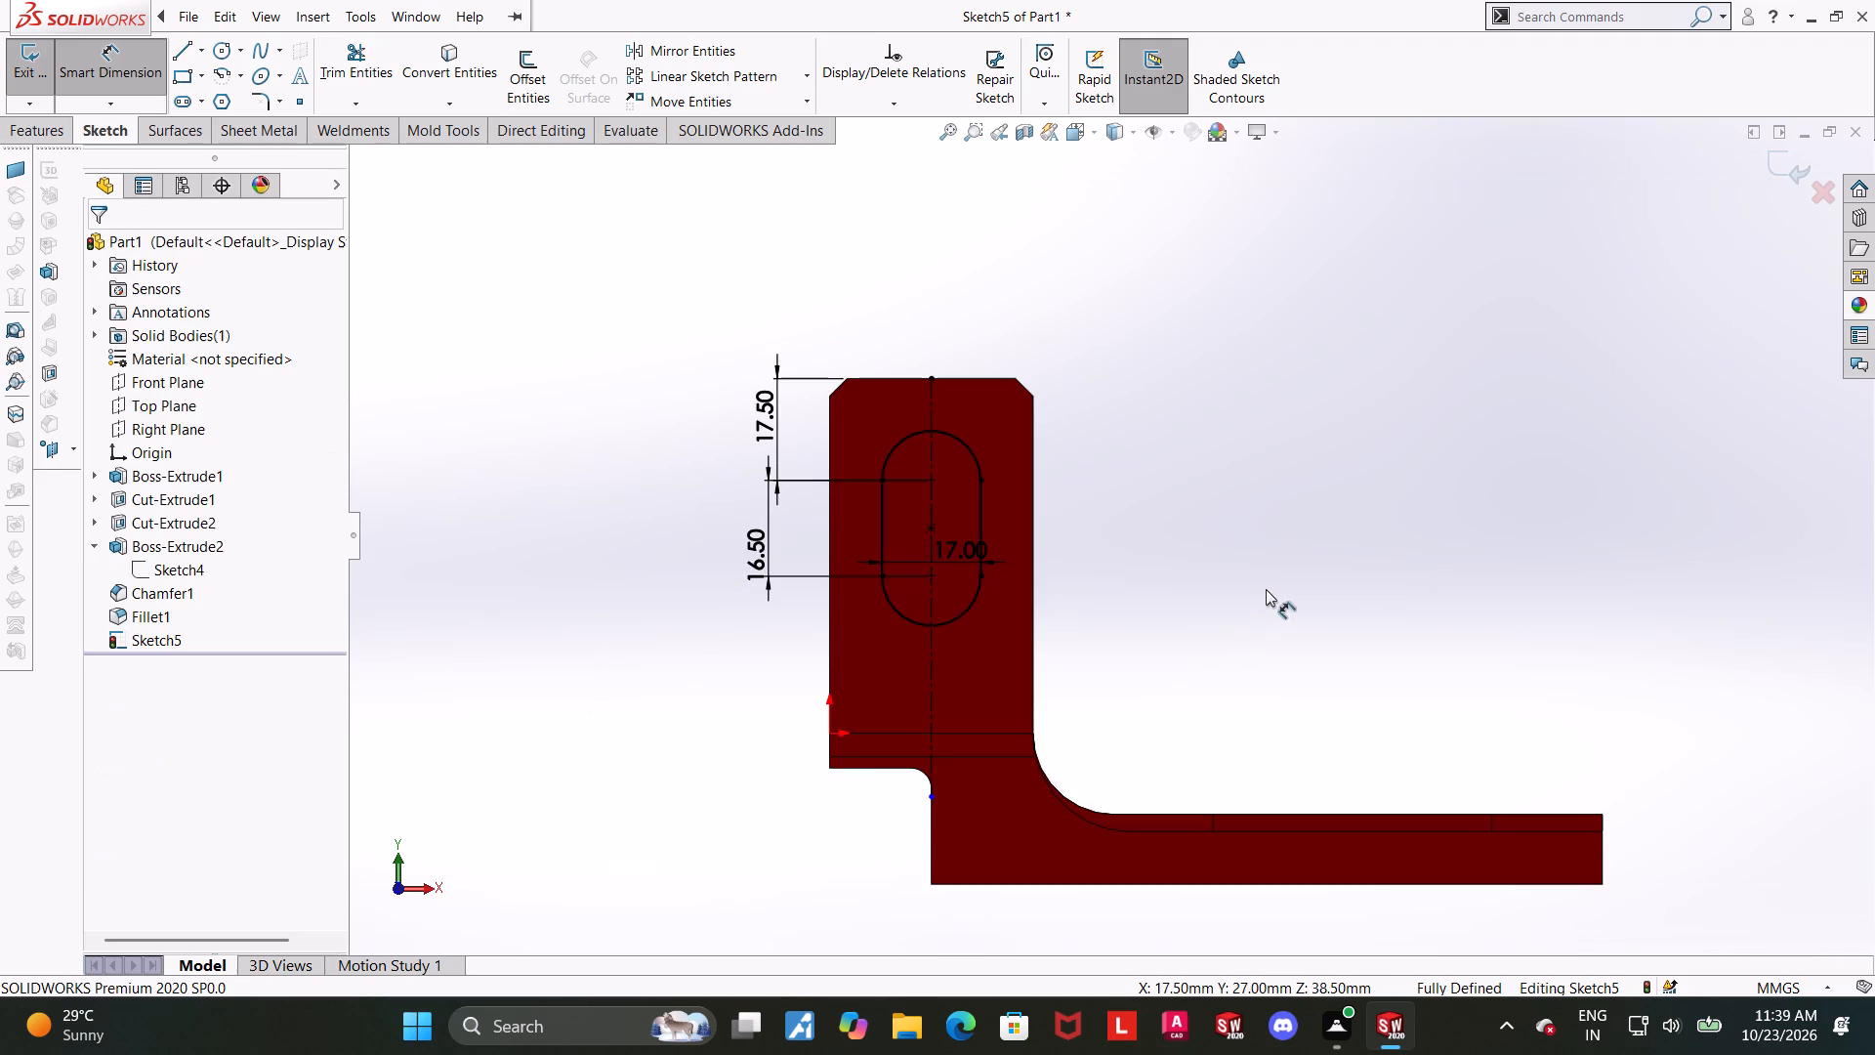
# Close the slot sketch and cut-extrude it blind 35 mm through the upright block.
pyautogui.moveTo(1313, 583); pyautogui.dragTo(1259, 615, button='middle')
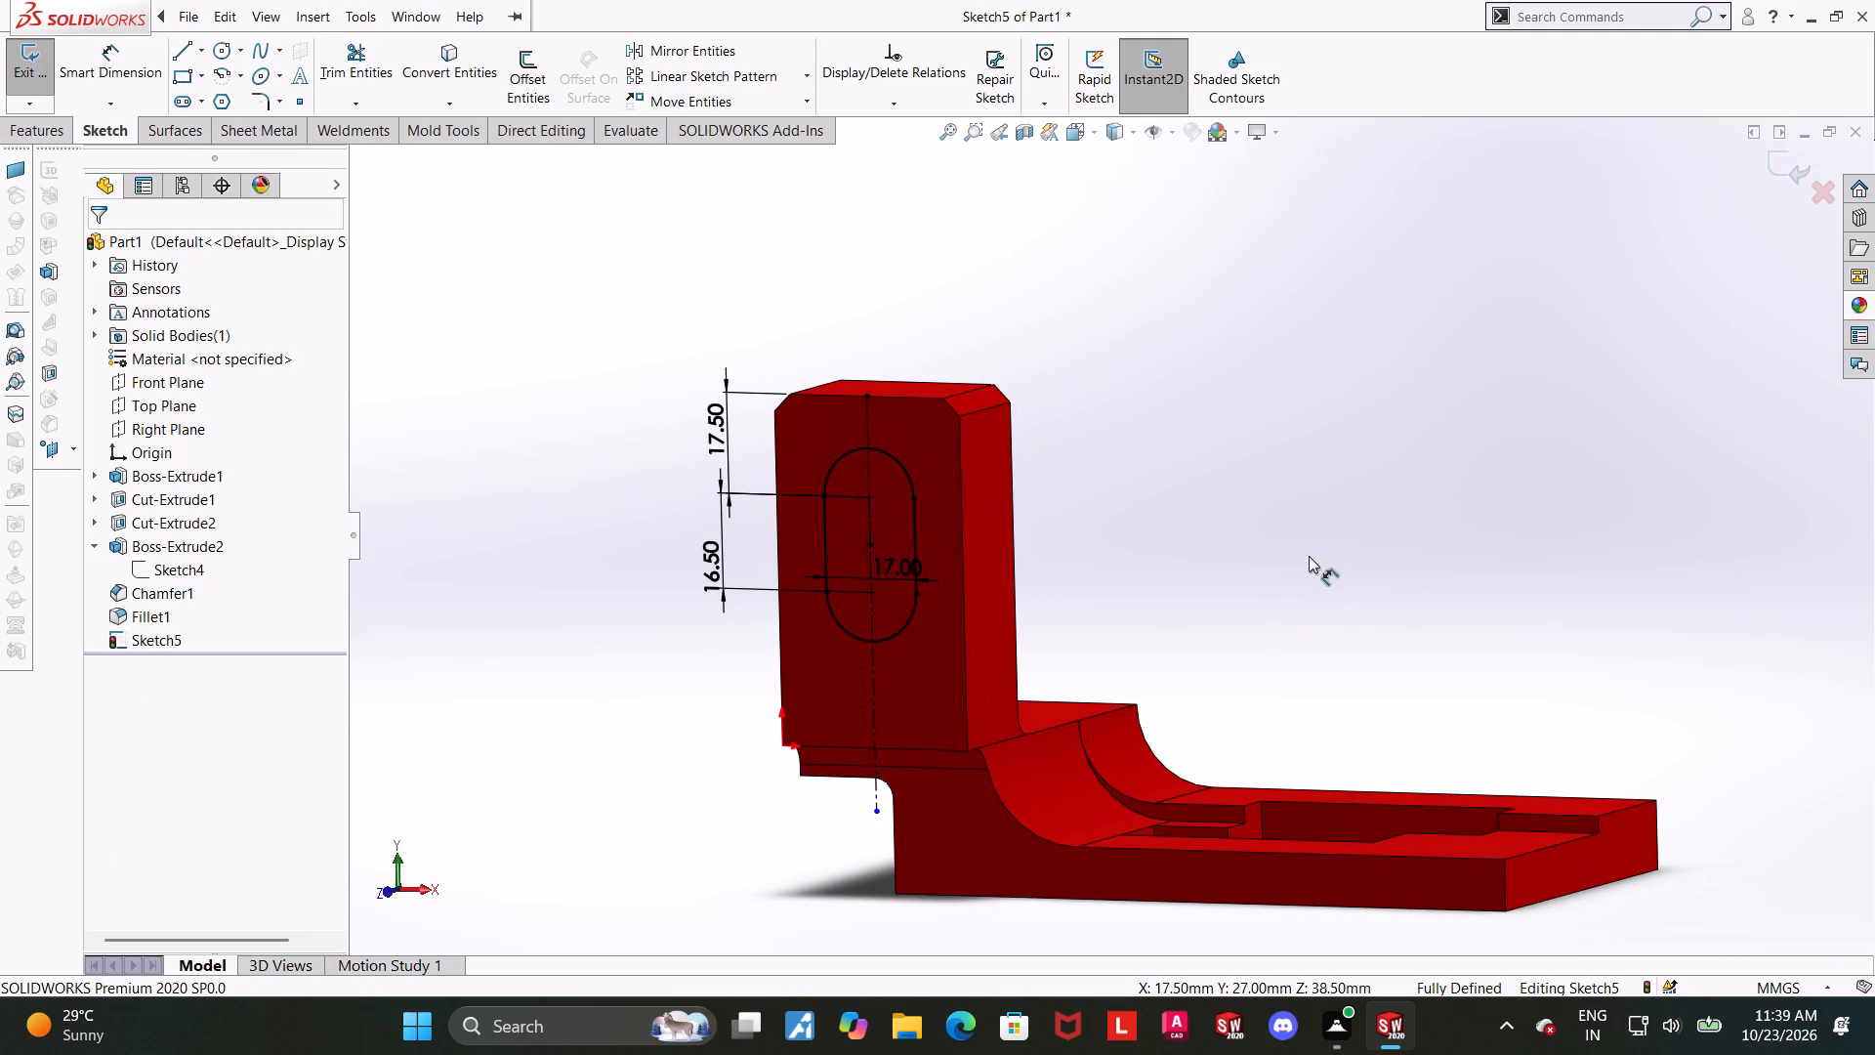
pyautogui.click(1790, 153)
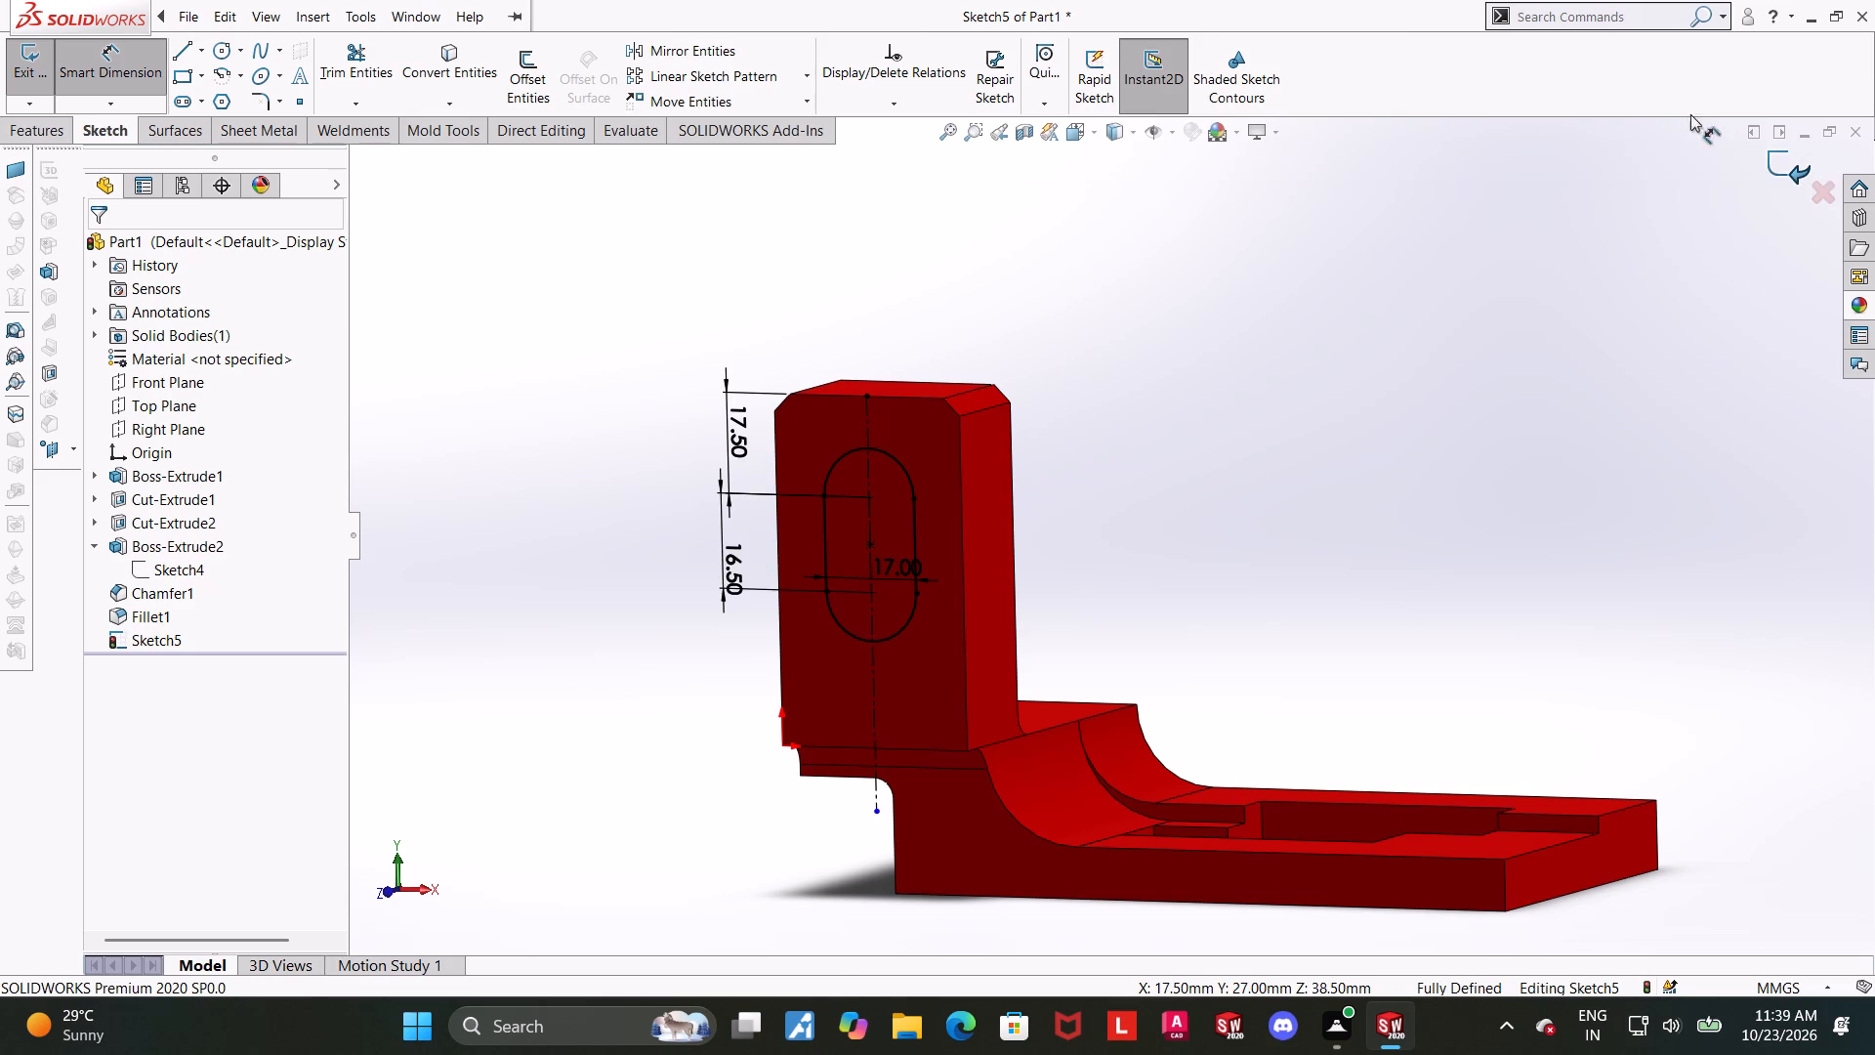
pyautogui.click(29, 136)
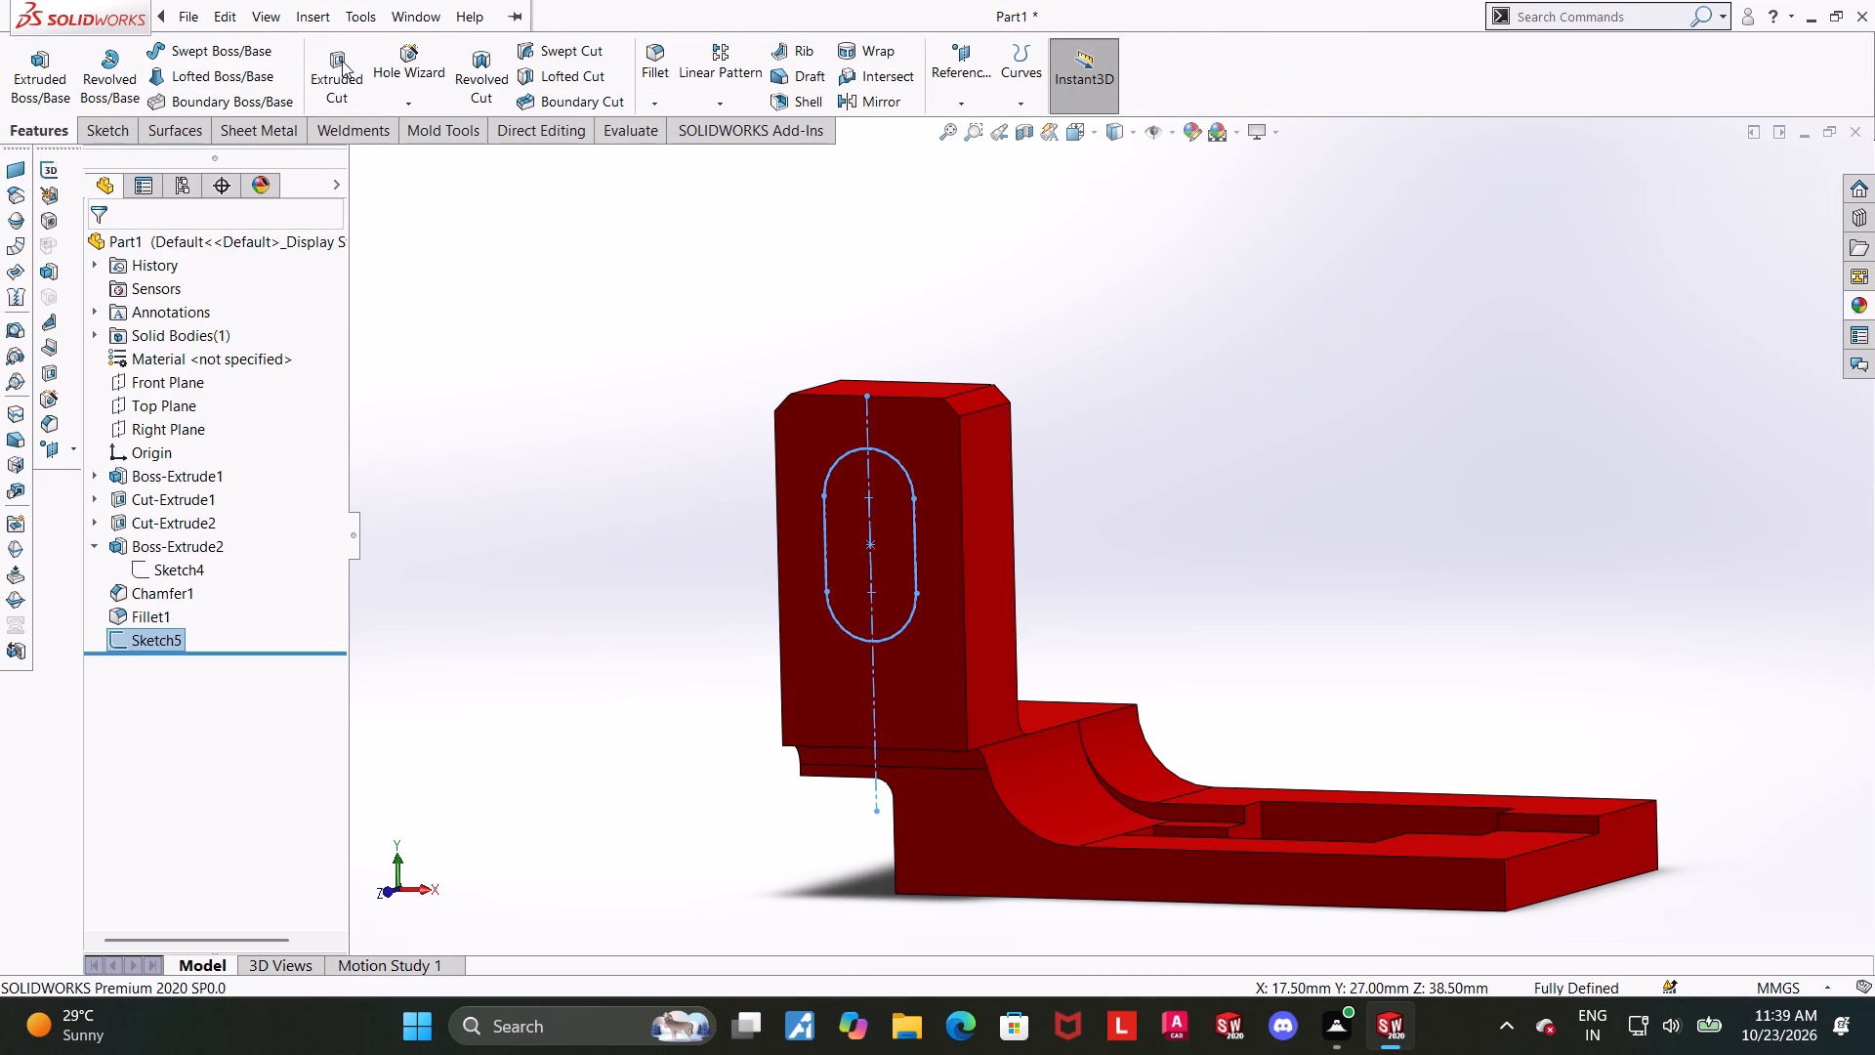
pyautogui.click(349, 61)
pyautogui.moveTo(600, 325); pyautogui.dragTo(553, 343, button='middle')
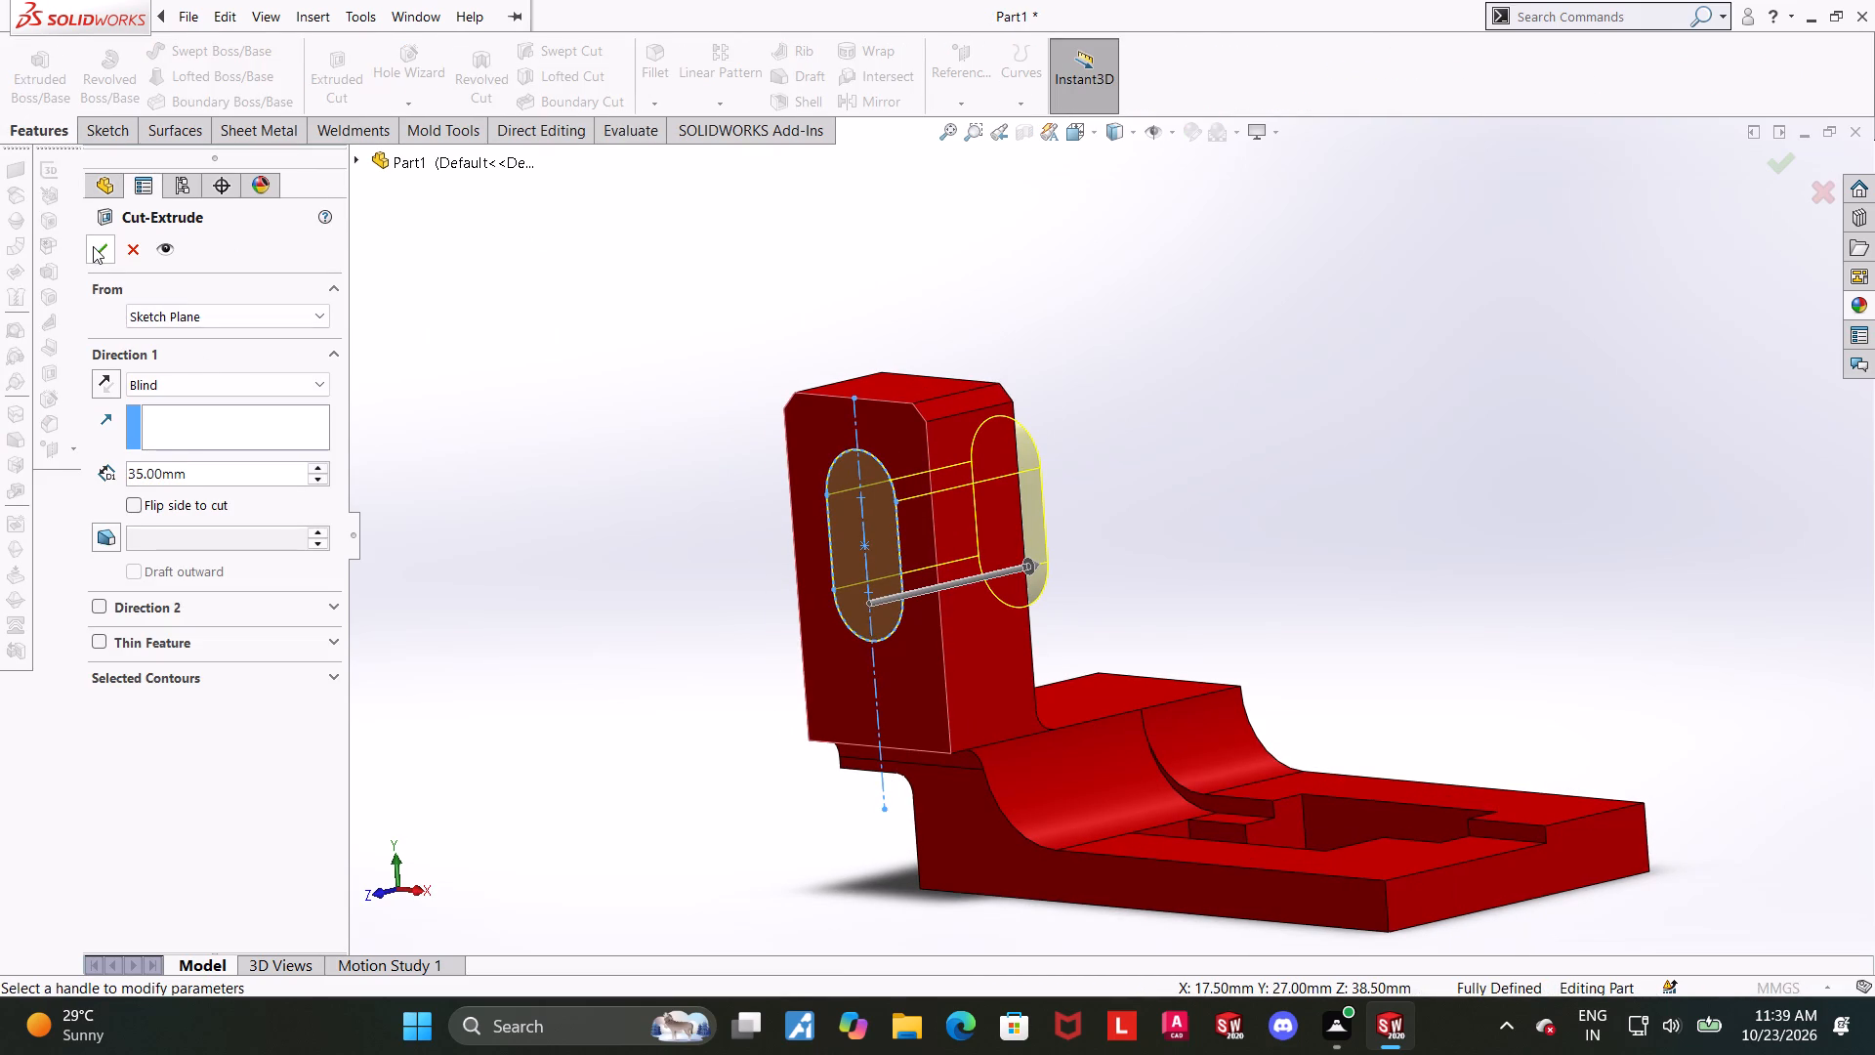
pyautogui.click(93, 246)
pyautogui.click(722, 383)
# Examine the slotted block and the rest of the part from several viewing angles.
pyautogui.moveTo(1266, 393); pyautogui.dragTo(1354, 406, button='middle')
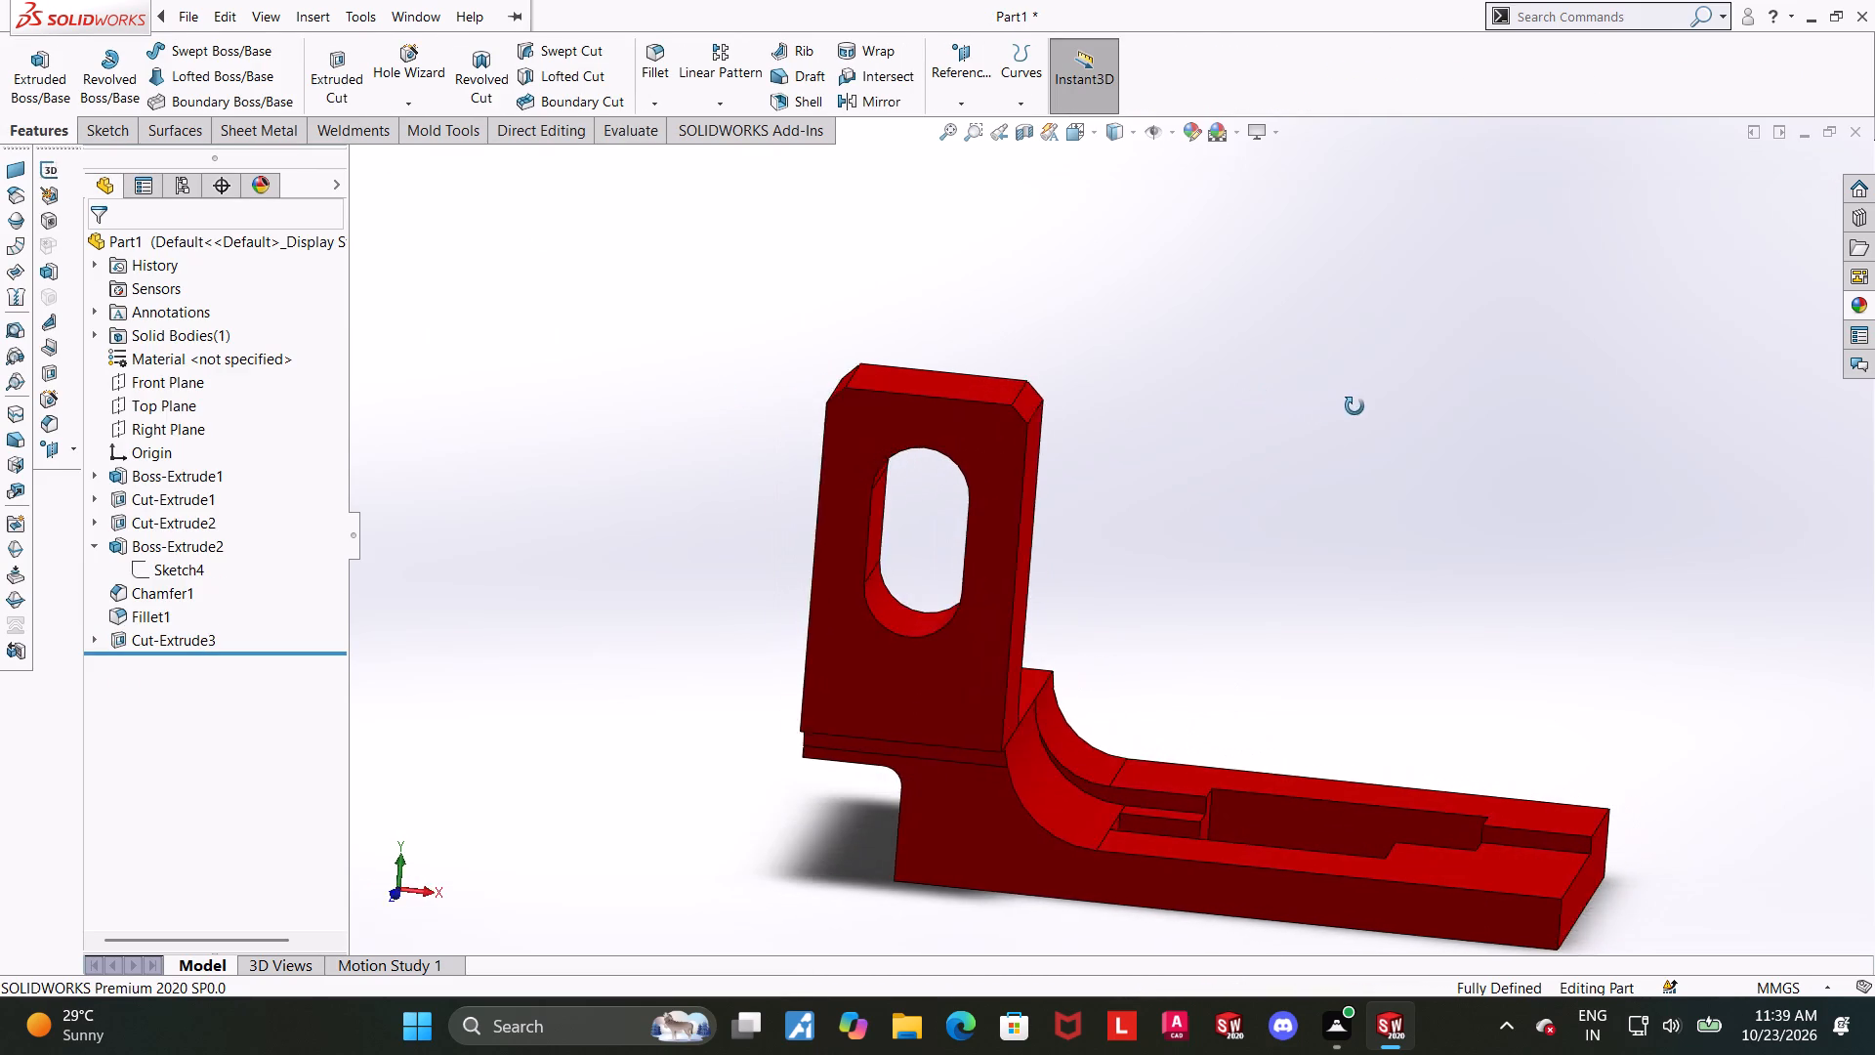
pyautogui.moveTo(1354, 406); pyautogui.dragTo(1330, 388, button='middle')
pyautogui.hotkey('ctrl', '7')
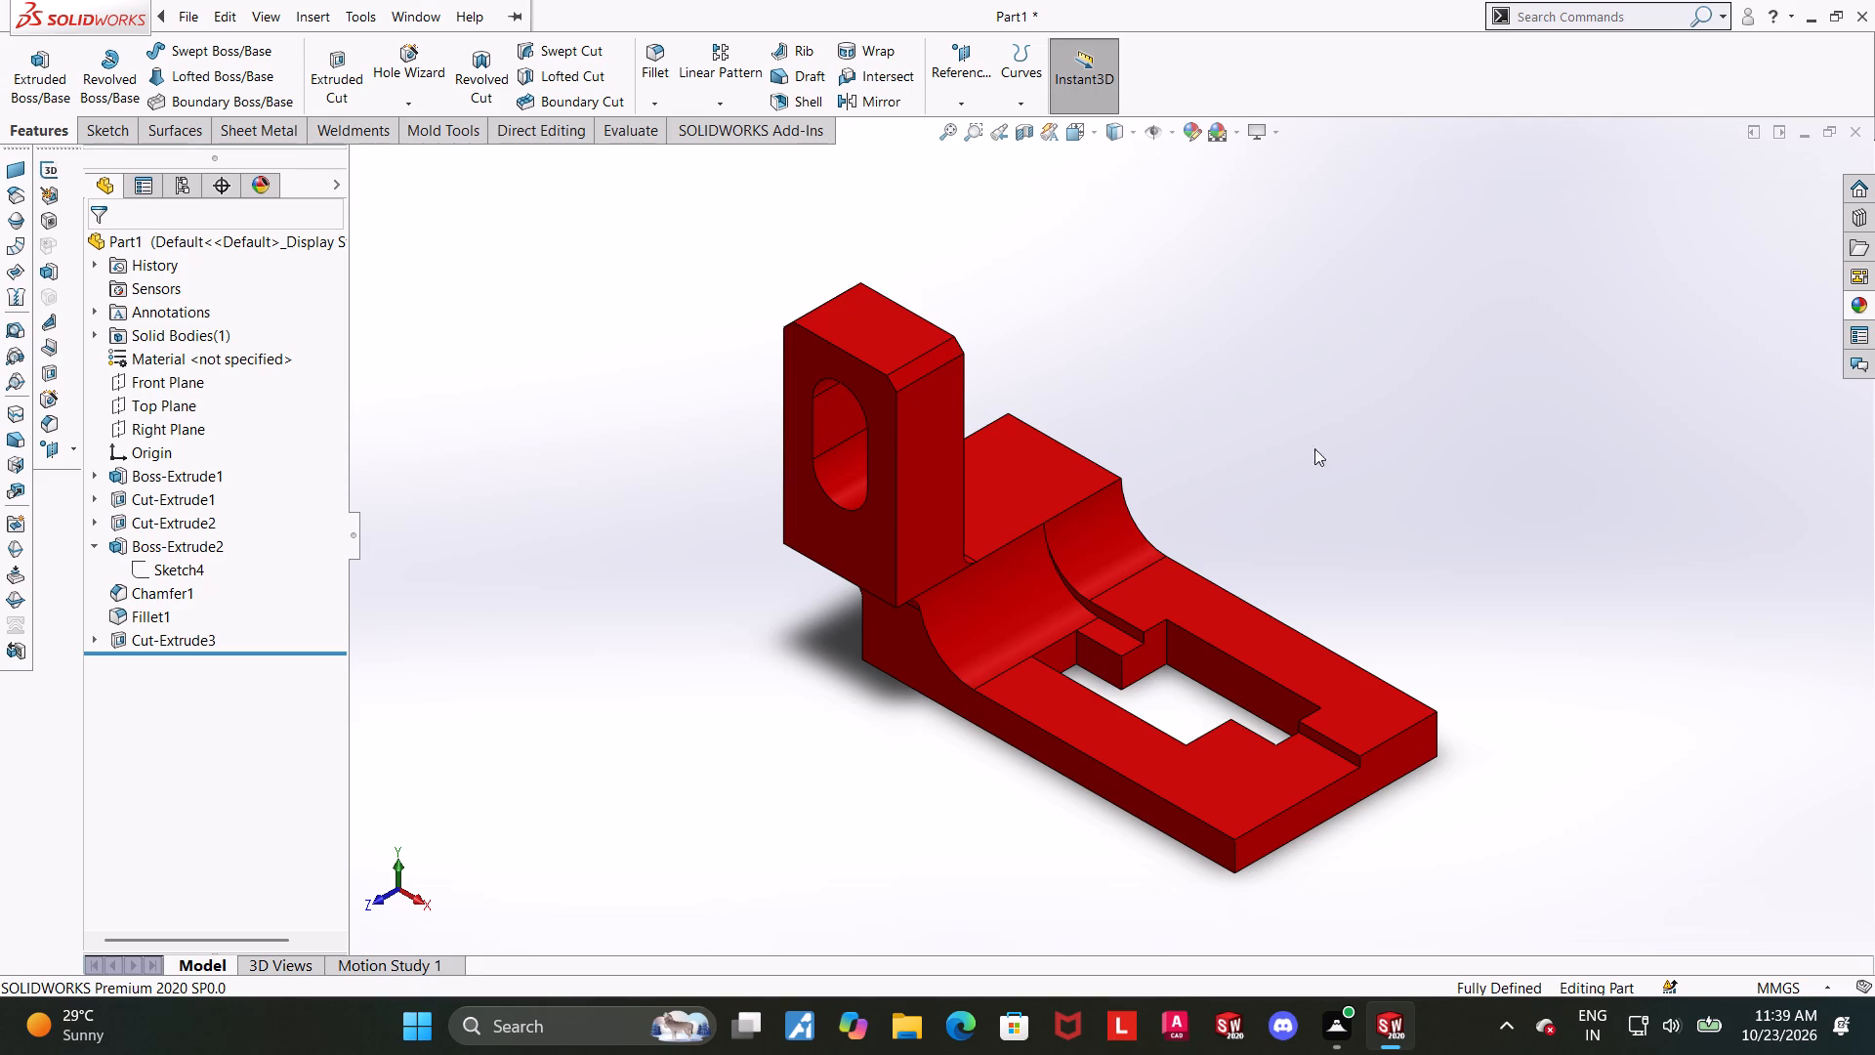
pyautogui.scroll(1, 1404, 597)
pyautogui.moveTo(1209, 611); pyautogui.dragTo(1310, 426, button='middle')
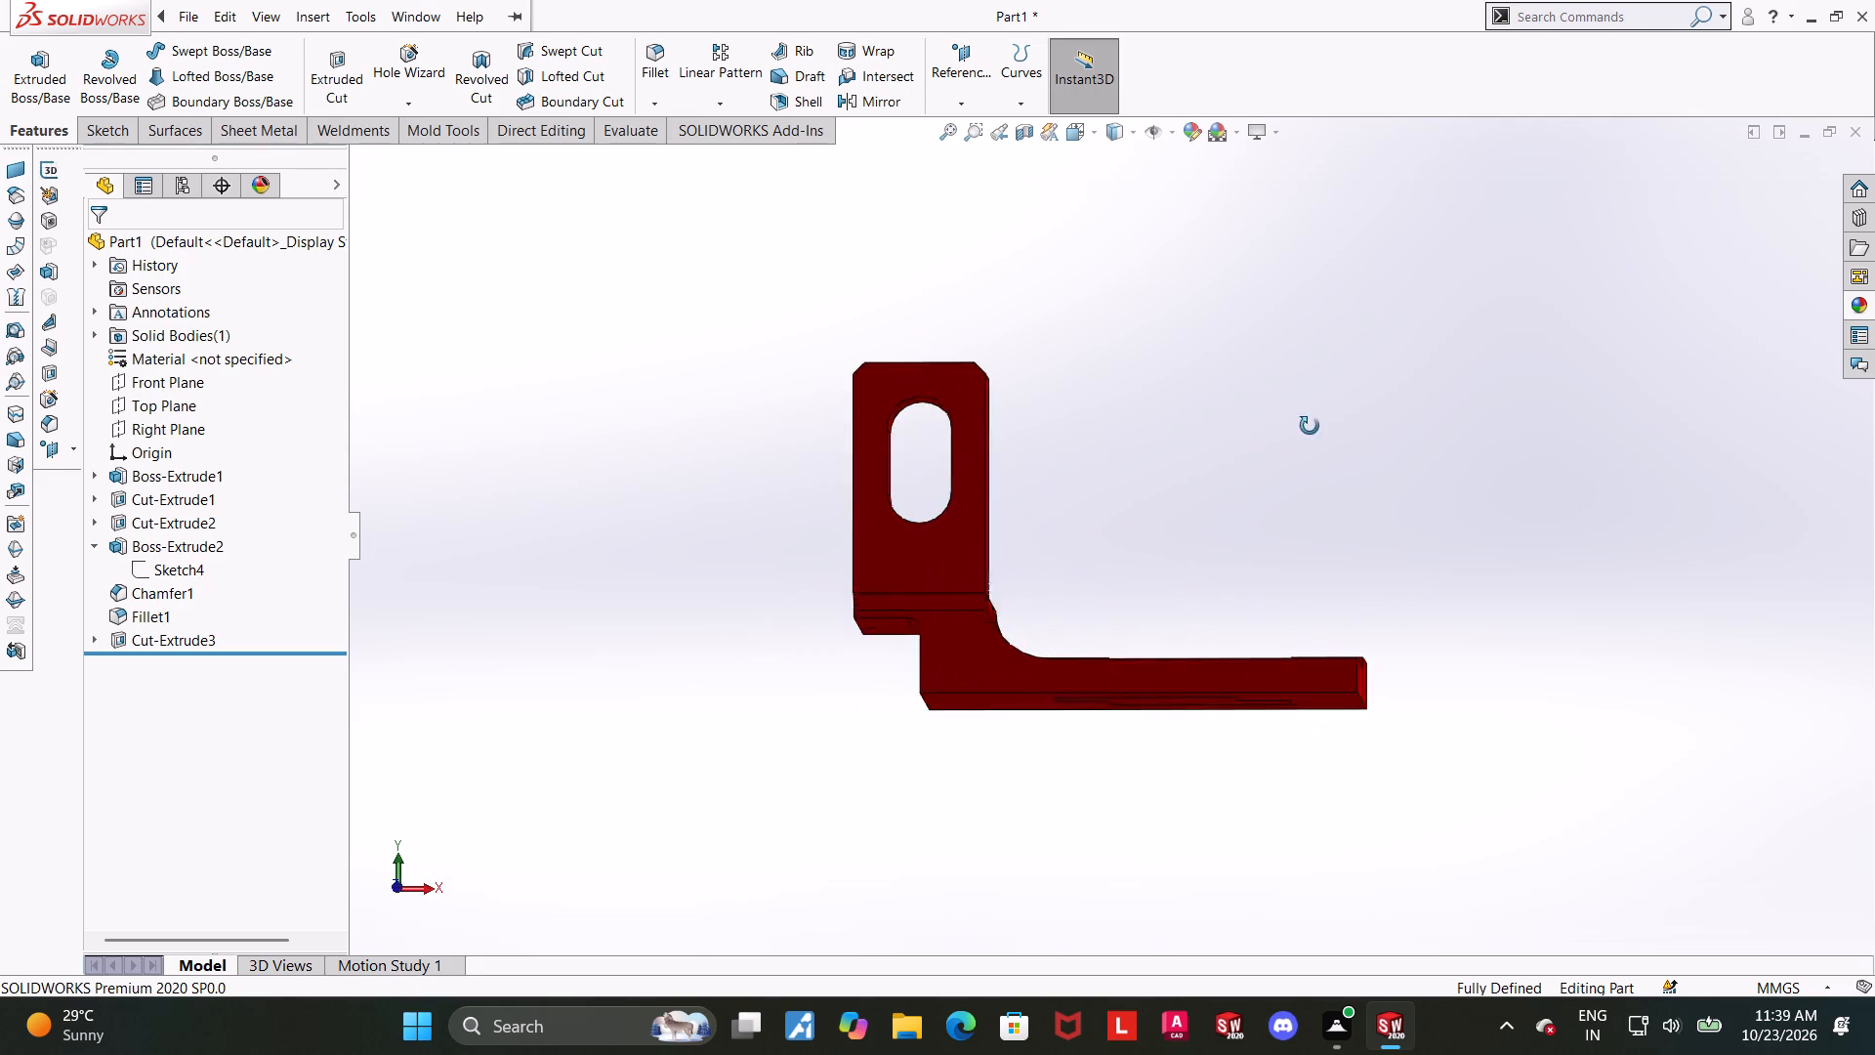
pyautogui.moveTo(1310, 426); pyautogui.dragTo(1264, 451, button='middle')
pyautogui.click(1077, 128)
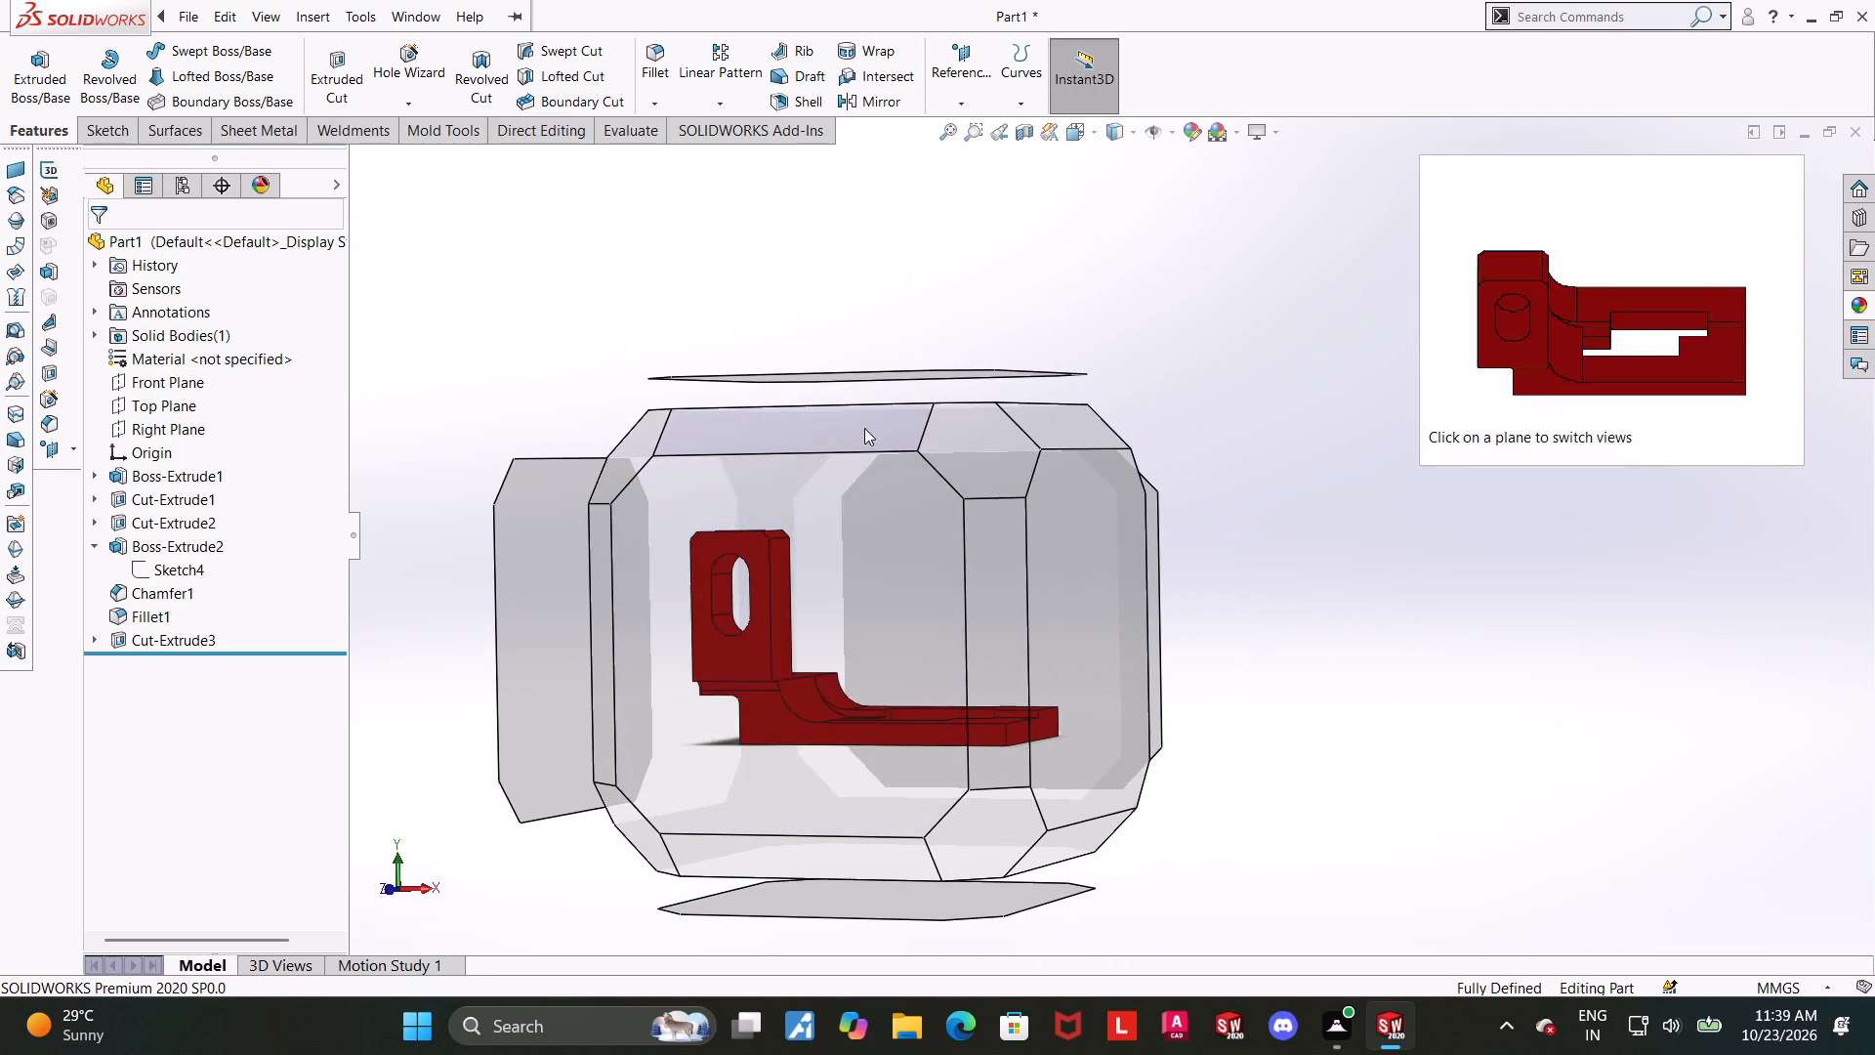
pyautogui.click(864, 428)
pyautogui.moveTo(1231, 612); pyautogui.dragTo(1175, 554, button='middle')
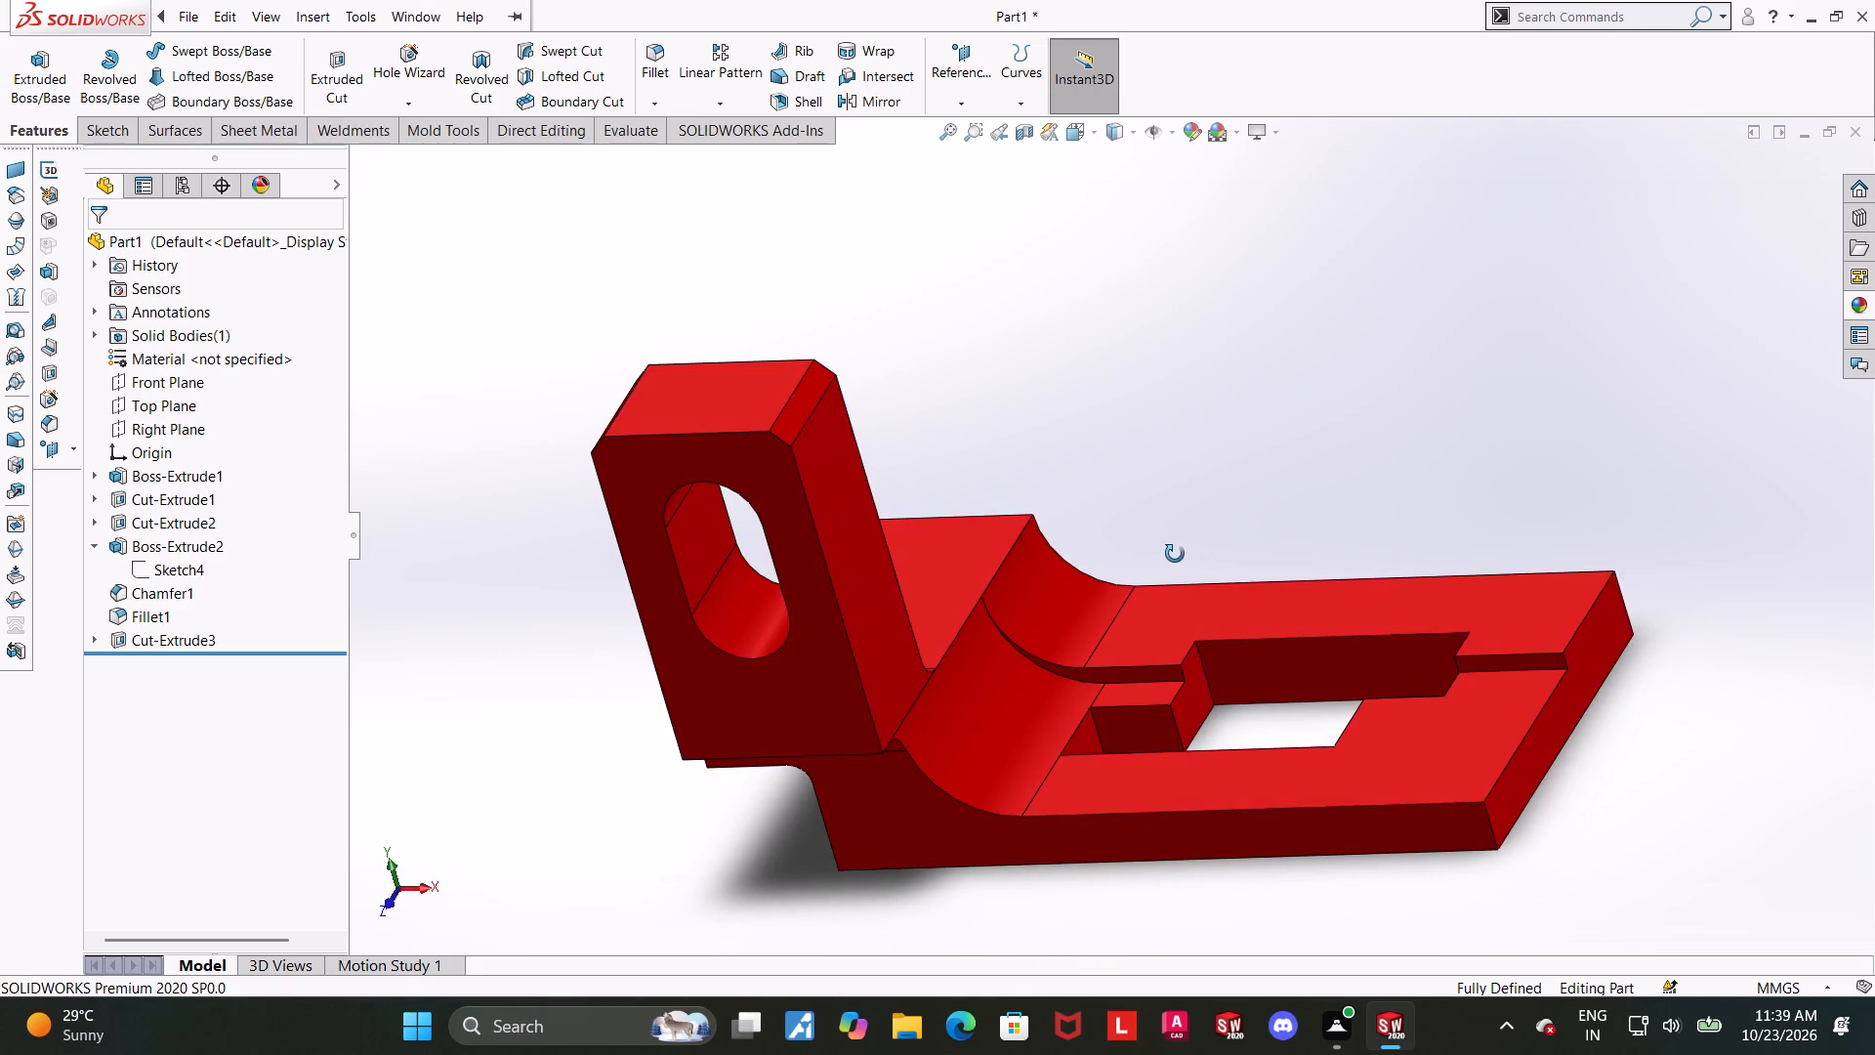
pyautogui.moveTo(1175, 554); pyautogui.dragTo(1184, 567, button='middle')
pyautogui.click(1080, 140)
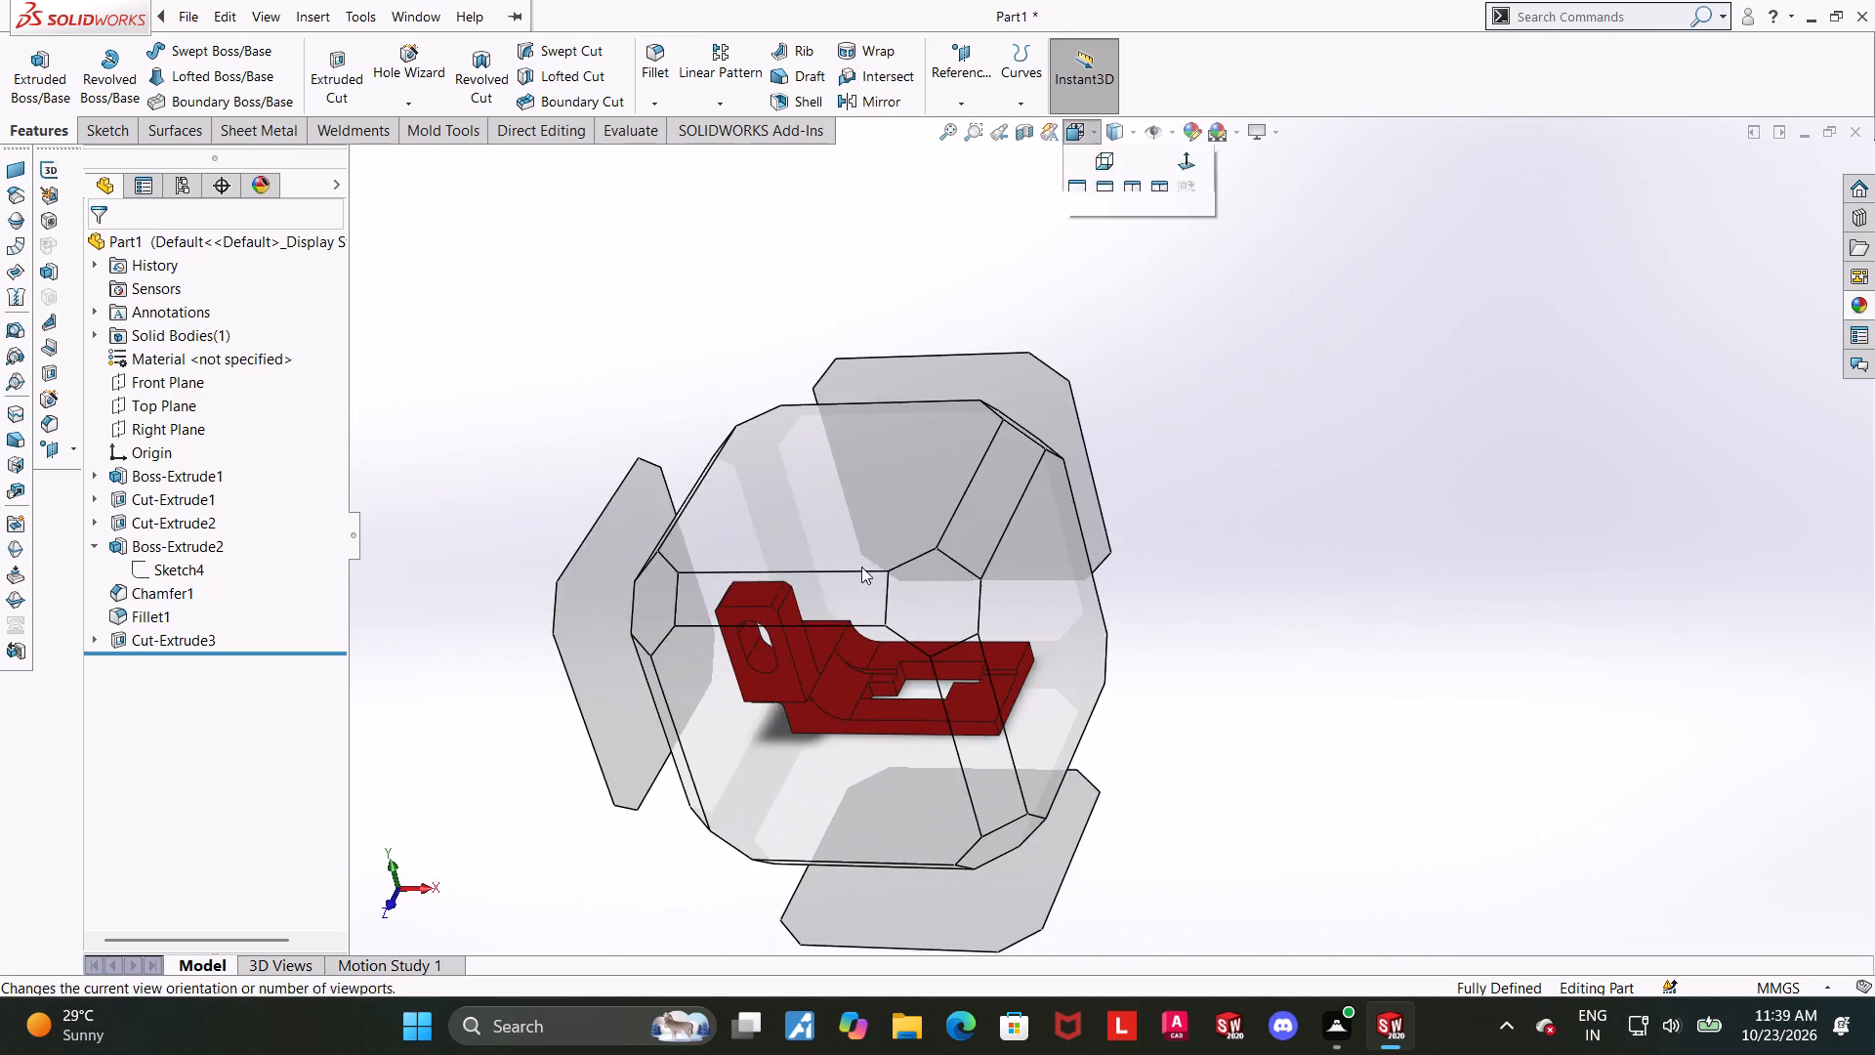
pyautogui.click(861, 578)
pyautogui.moveTo(1171, 590); pyautogui.dragTo(1112, 536, button='middle')
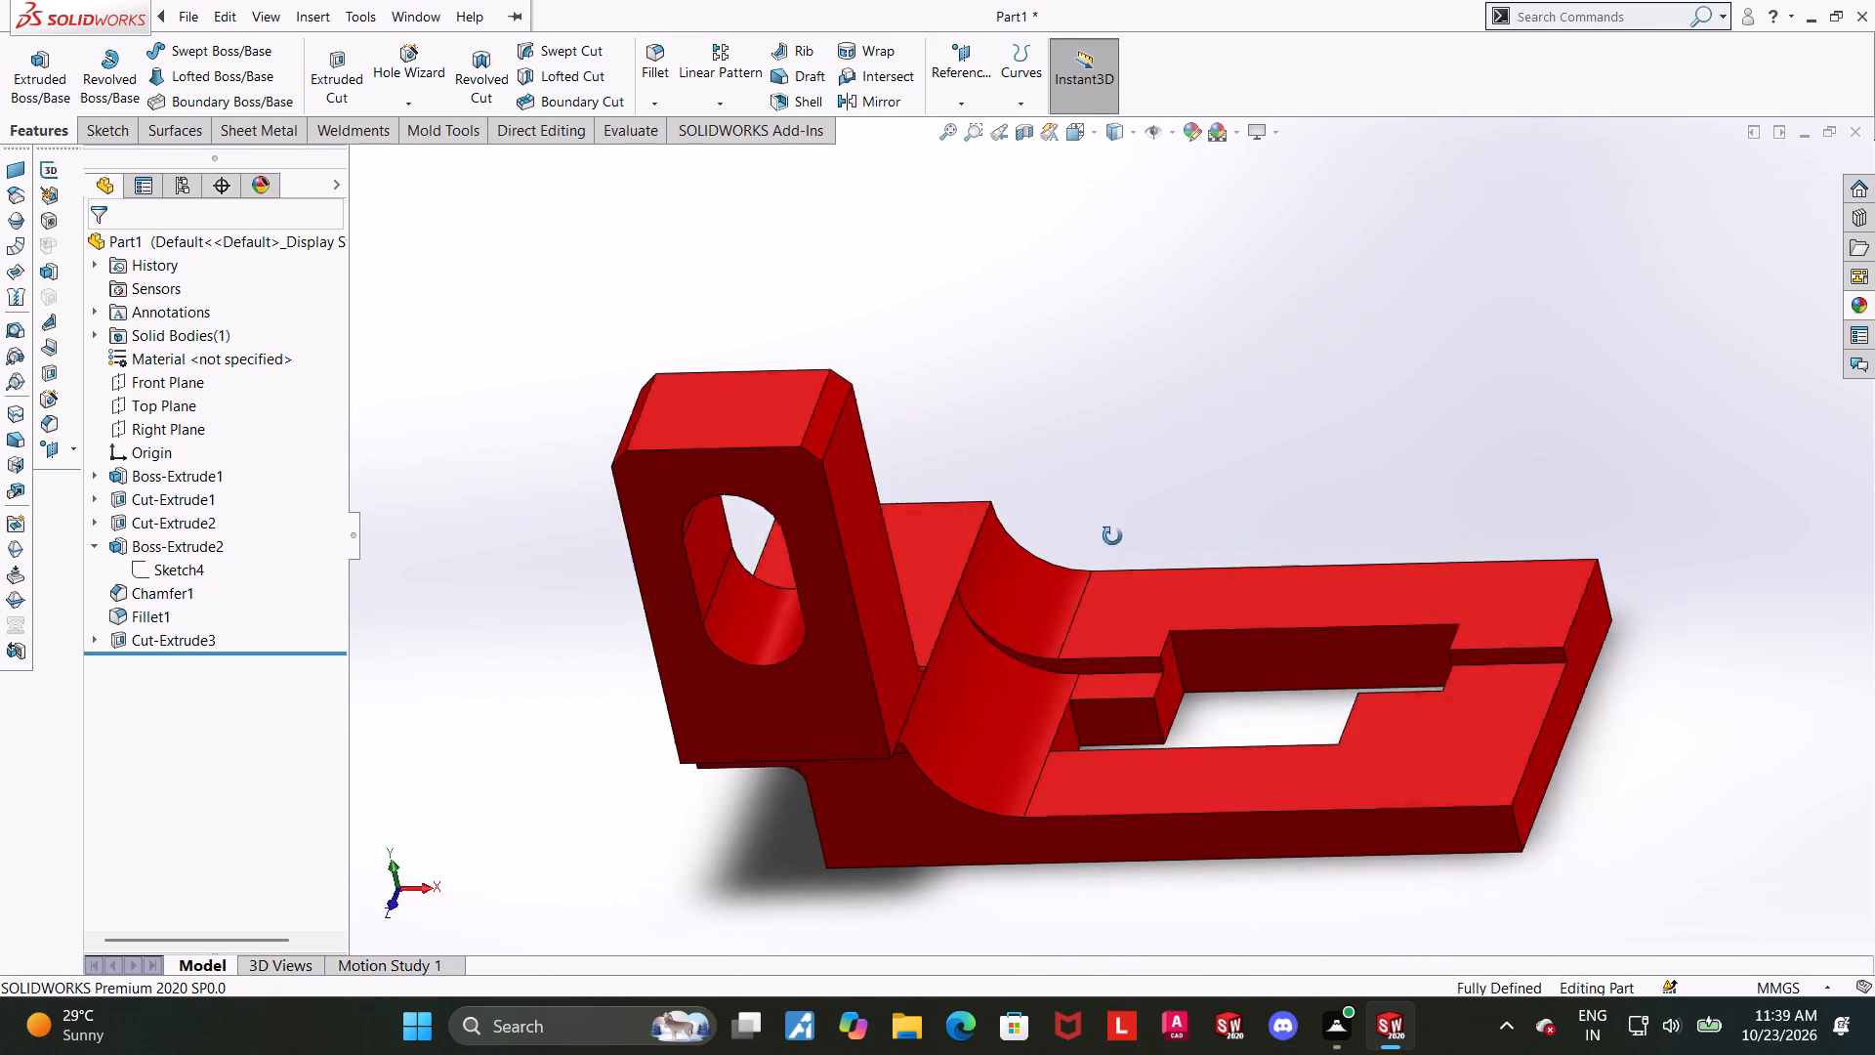
pyautogui.moveTo(1112, 536); pyautogui.dragTo(1091, 548, button='middle')
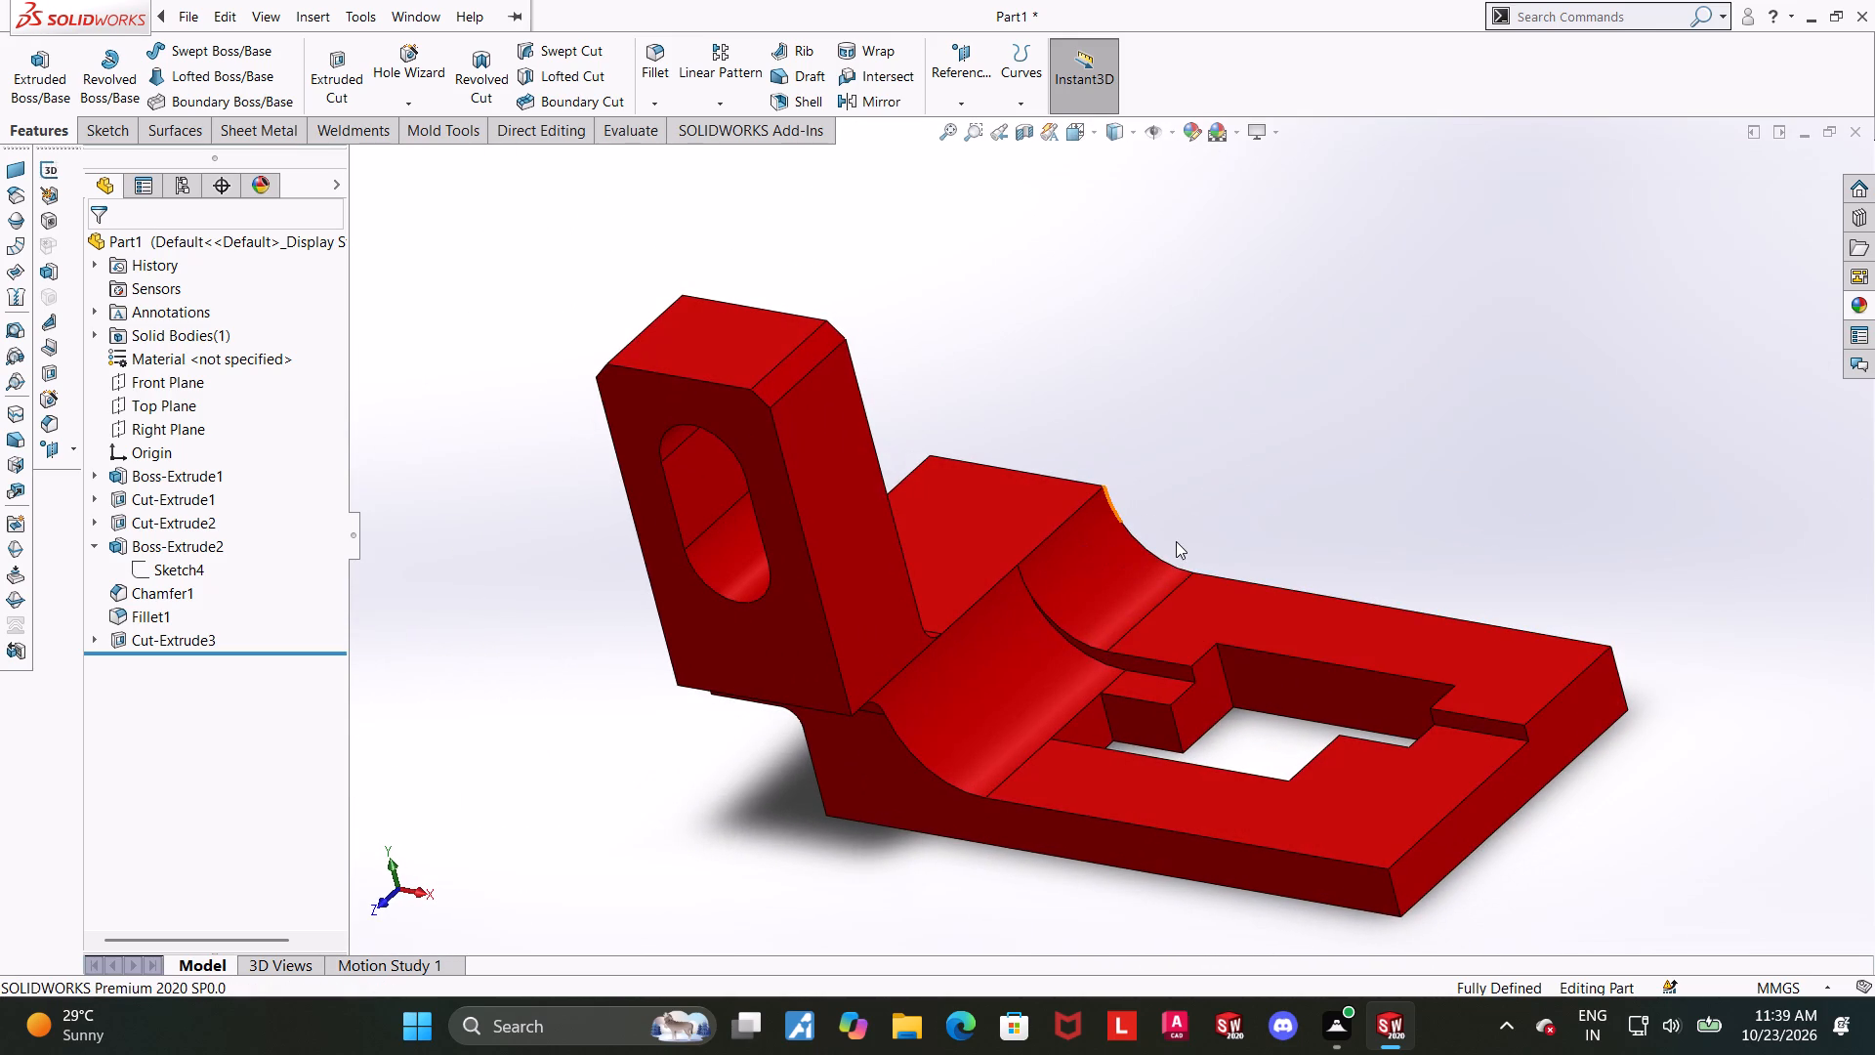
pyautogui.moveTo(1196, 554); pyautogui.dragTo(1239, 552, button='middle')
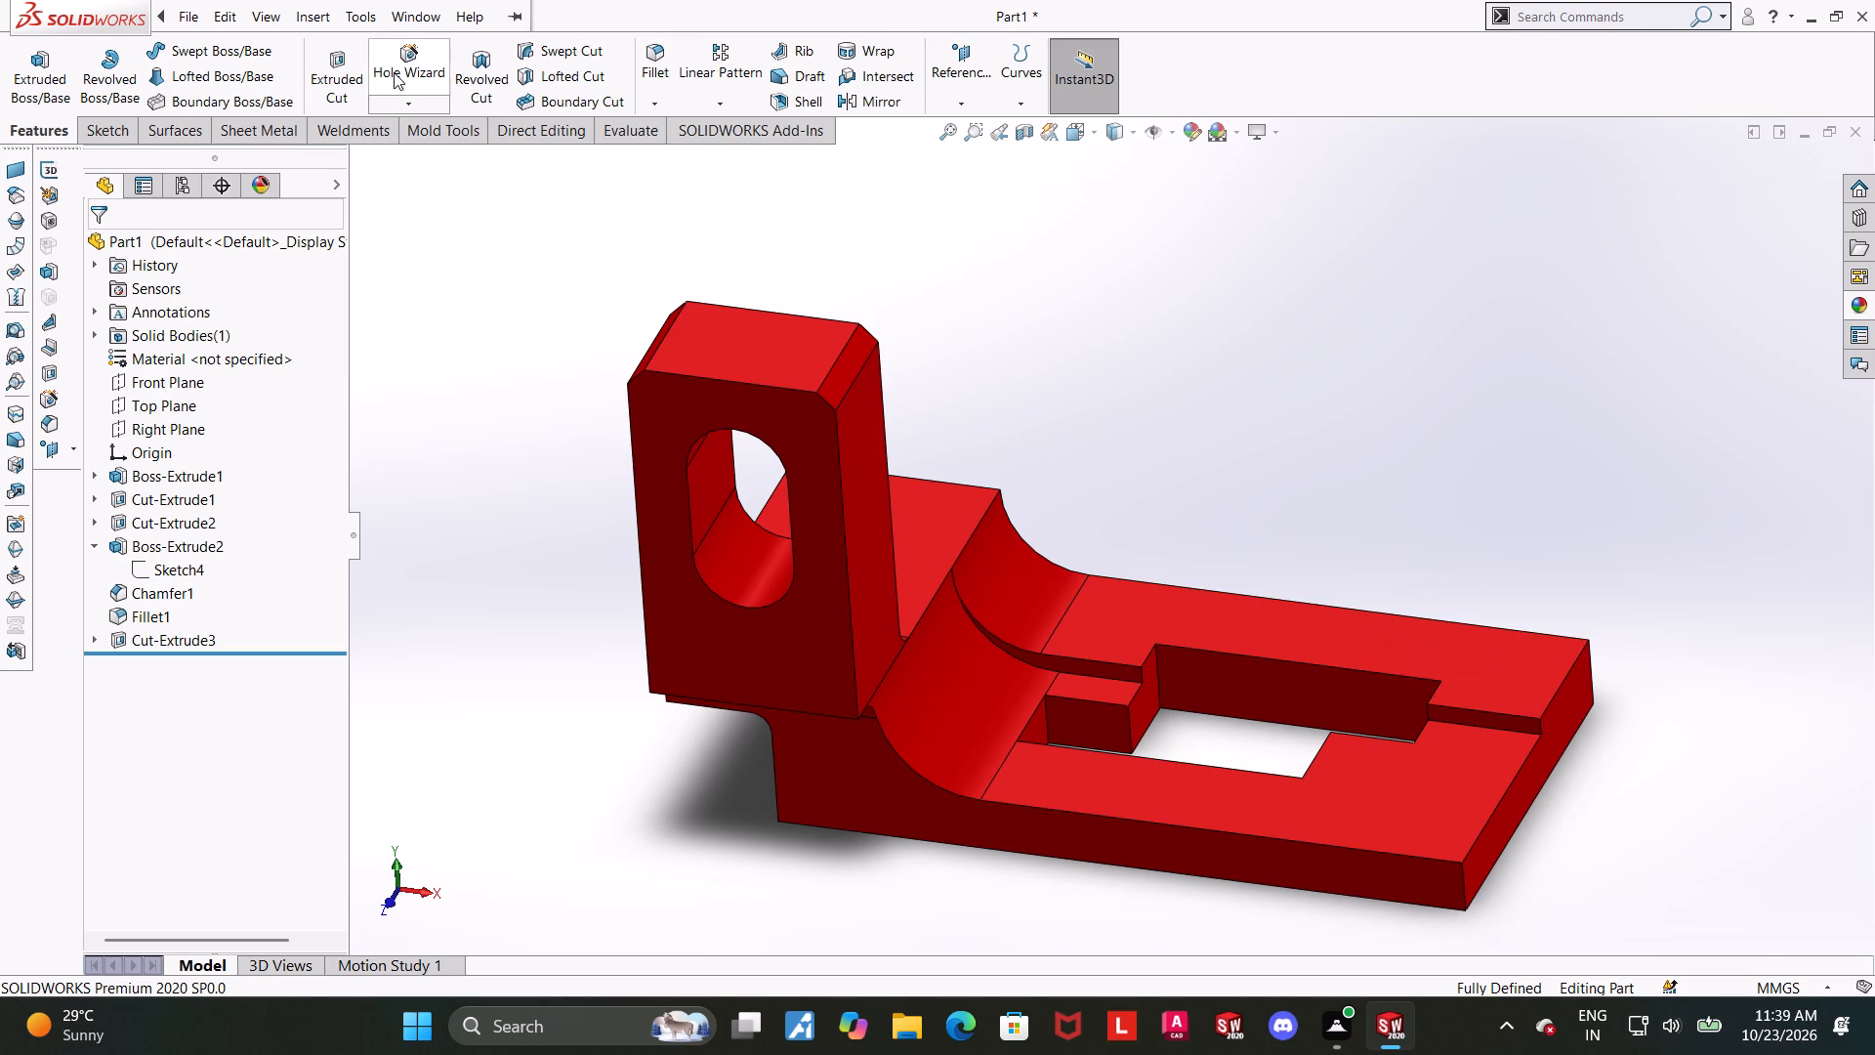
# Measure the height difference between the raised and lower top faces of the base plate.
pyautogui.click(634, 134)
pyautogui.click(222, 58)
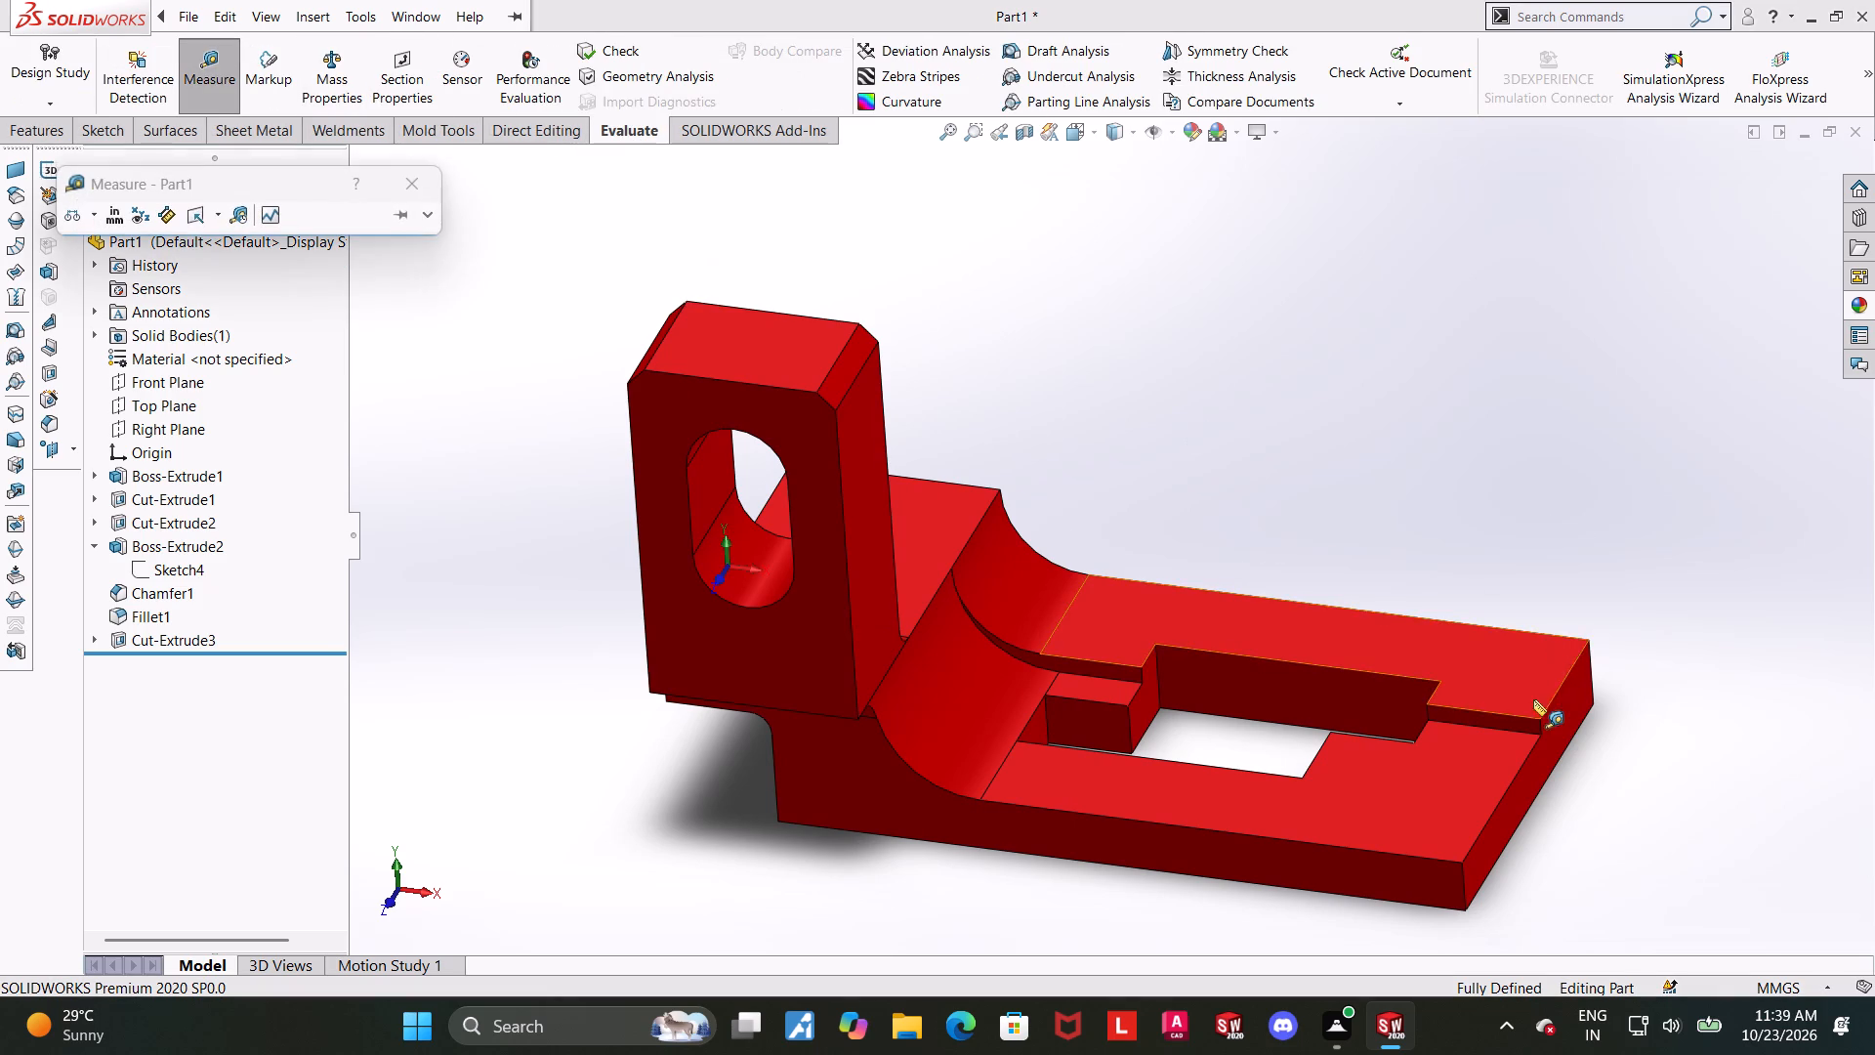
pyautogui.click(1524, 687)
pyautogui.click(1453, 818)
pyautogui.press('Escape')
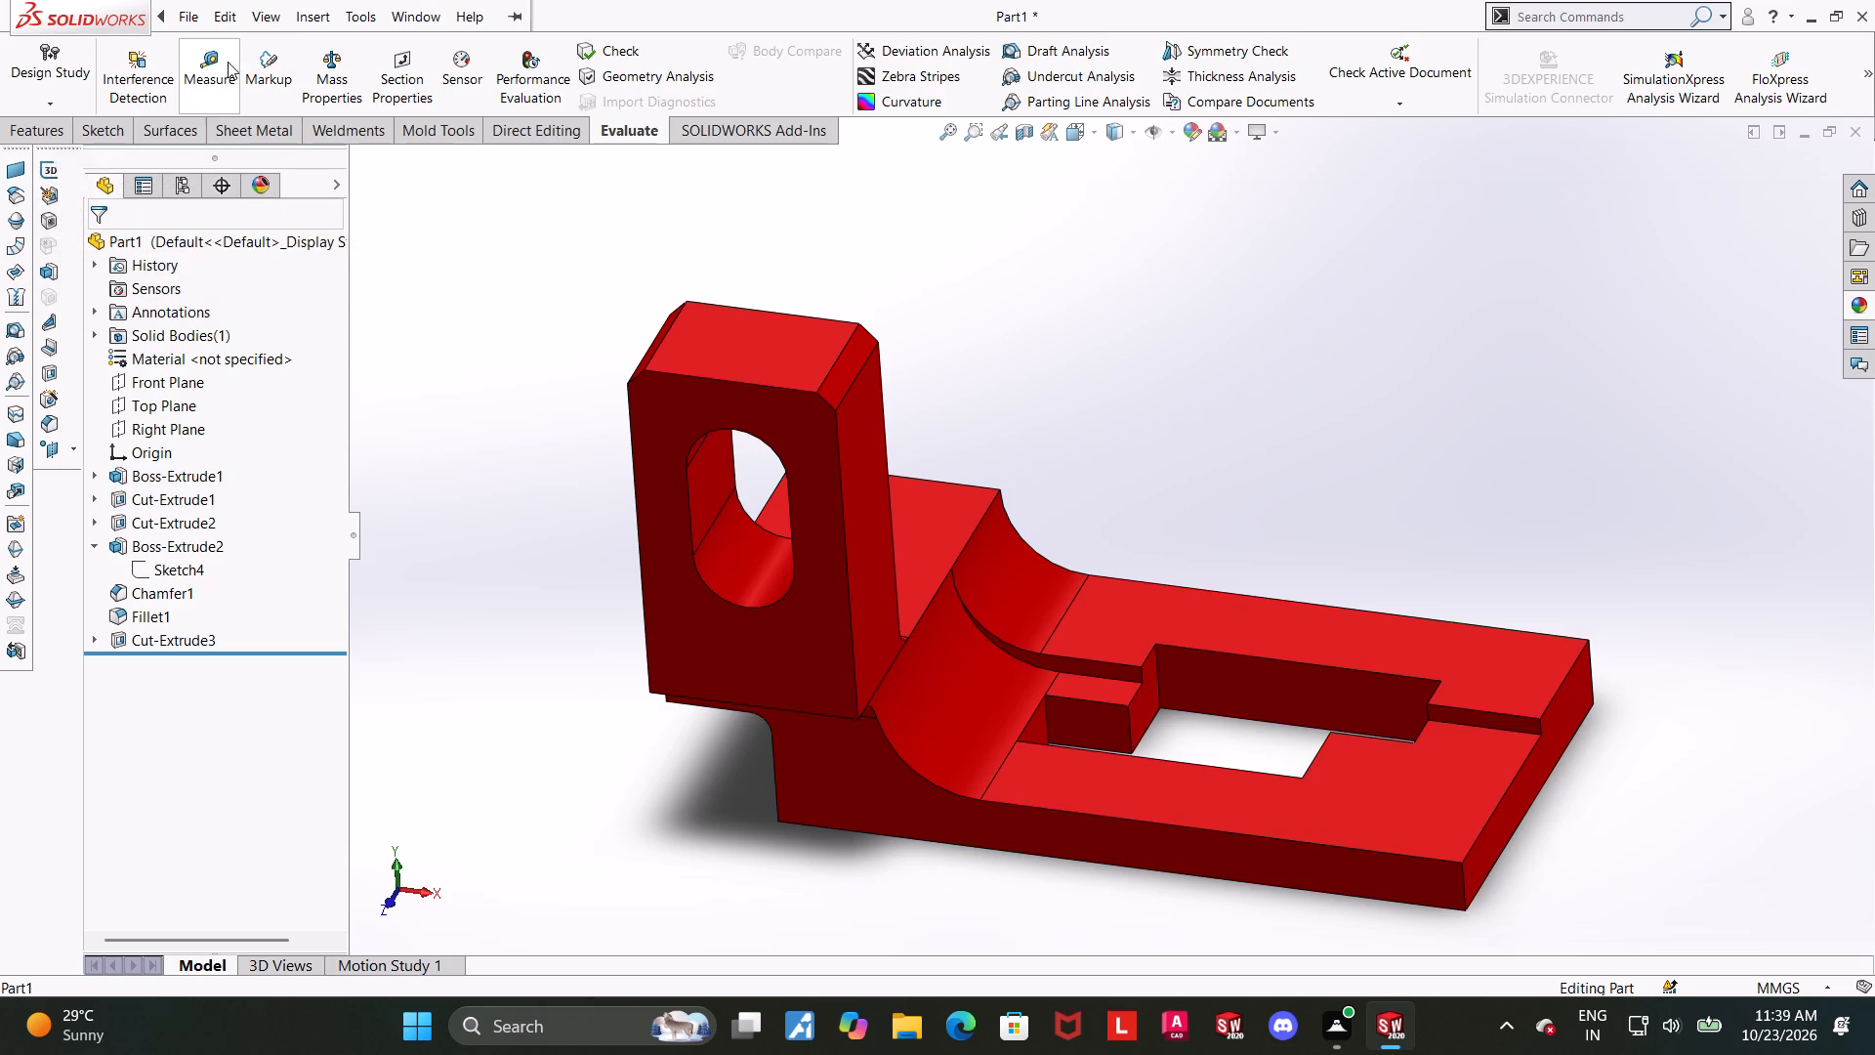
# Measure the base plate's thickness from its lower top face to its underside.
pyautogui.click(221, 61)
pyautogui.click(1463, 740)
pyautogui.moveTo(1614, 936); pyautogui.dragTo(1607, 733, button='middle')
pyautogui.click(1535, 762)
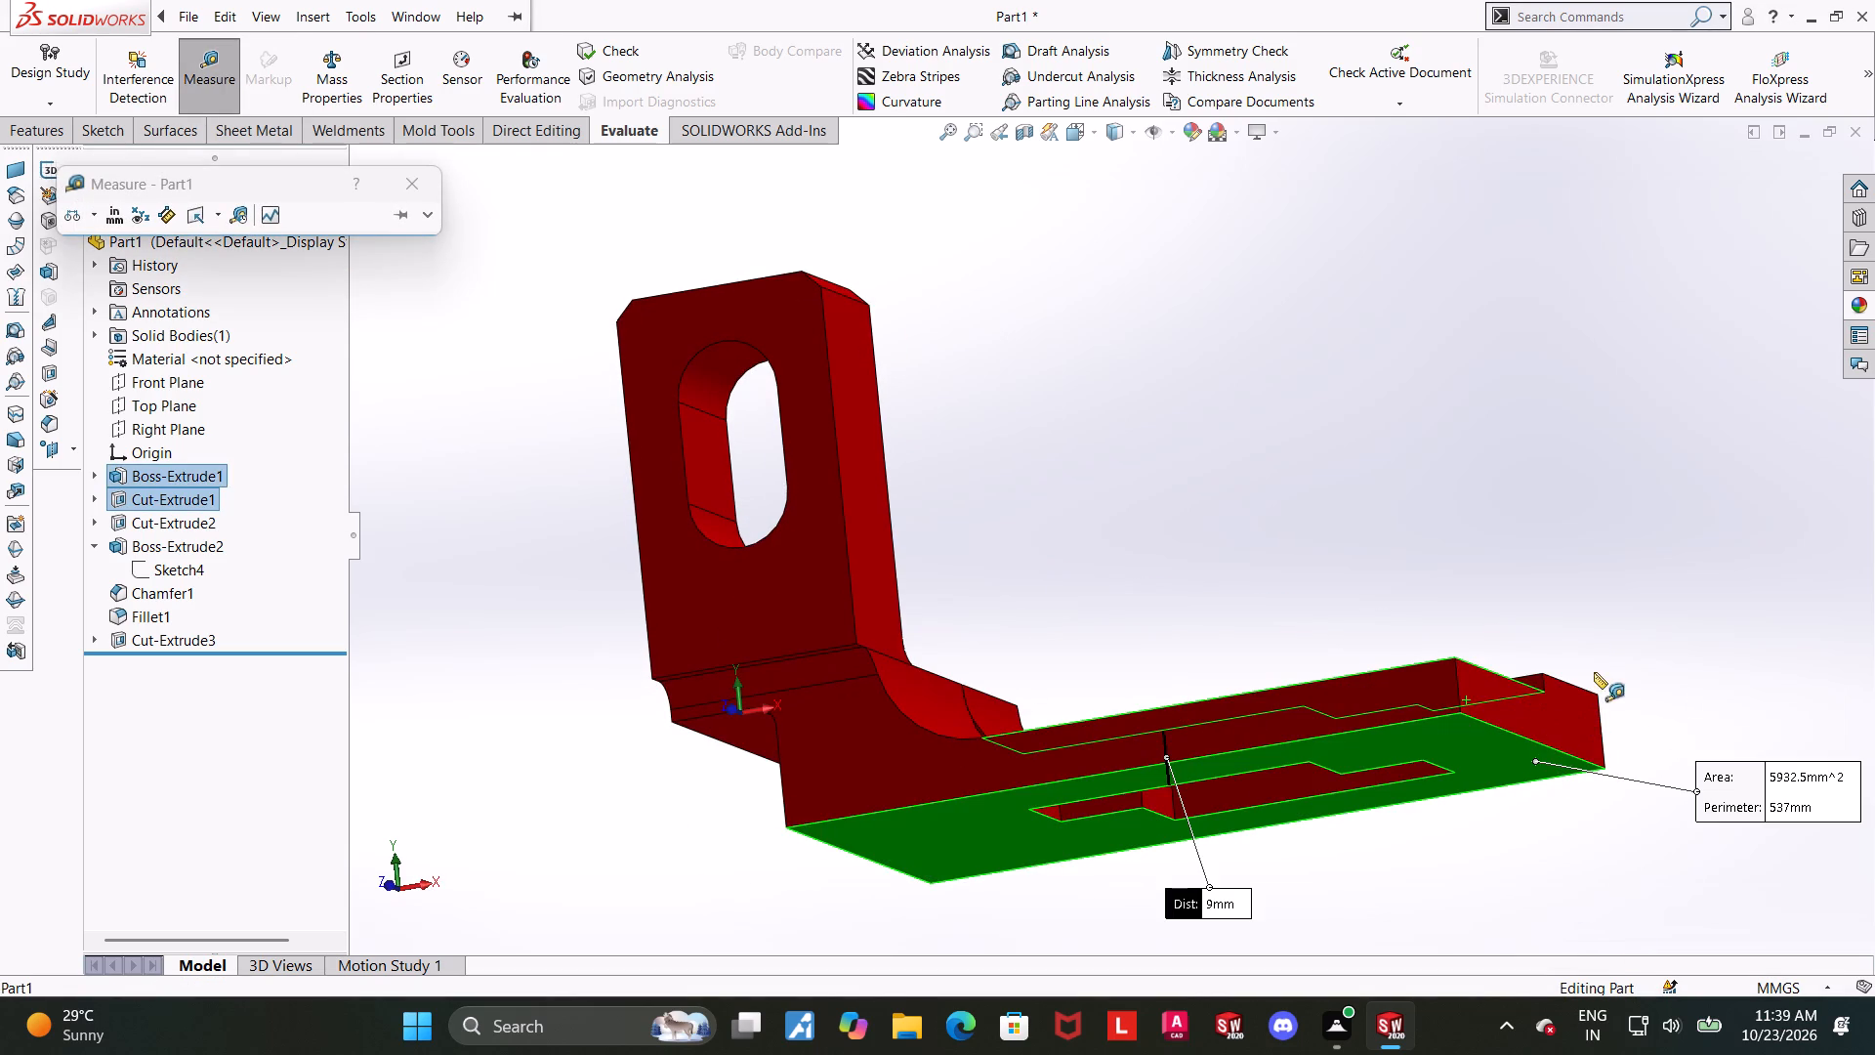
pyautogui.press('Escape')
# Measure the base plate's thickness from its raised top face to its underside.
pyautogui.moveTo(1600, 648); pyautogui.dragTo(1612, 770, button='middle')
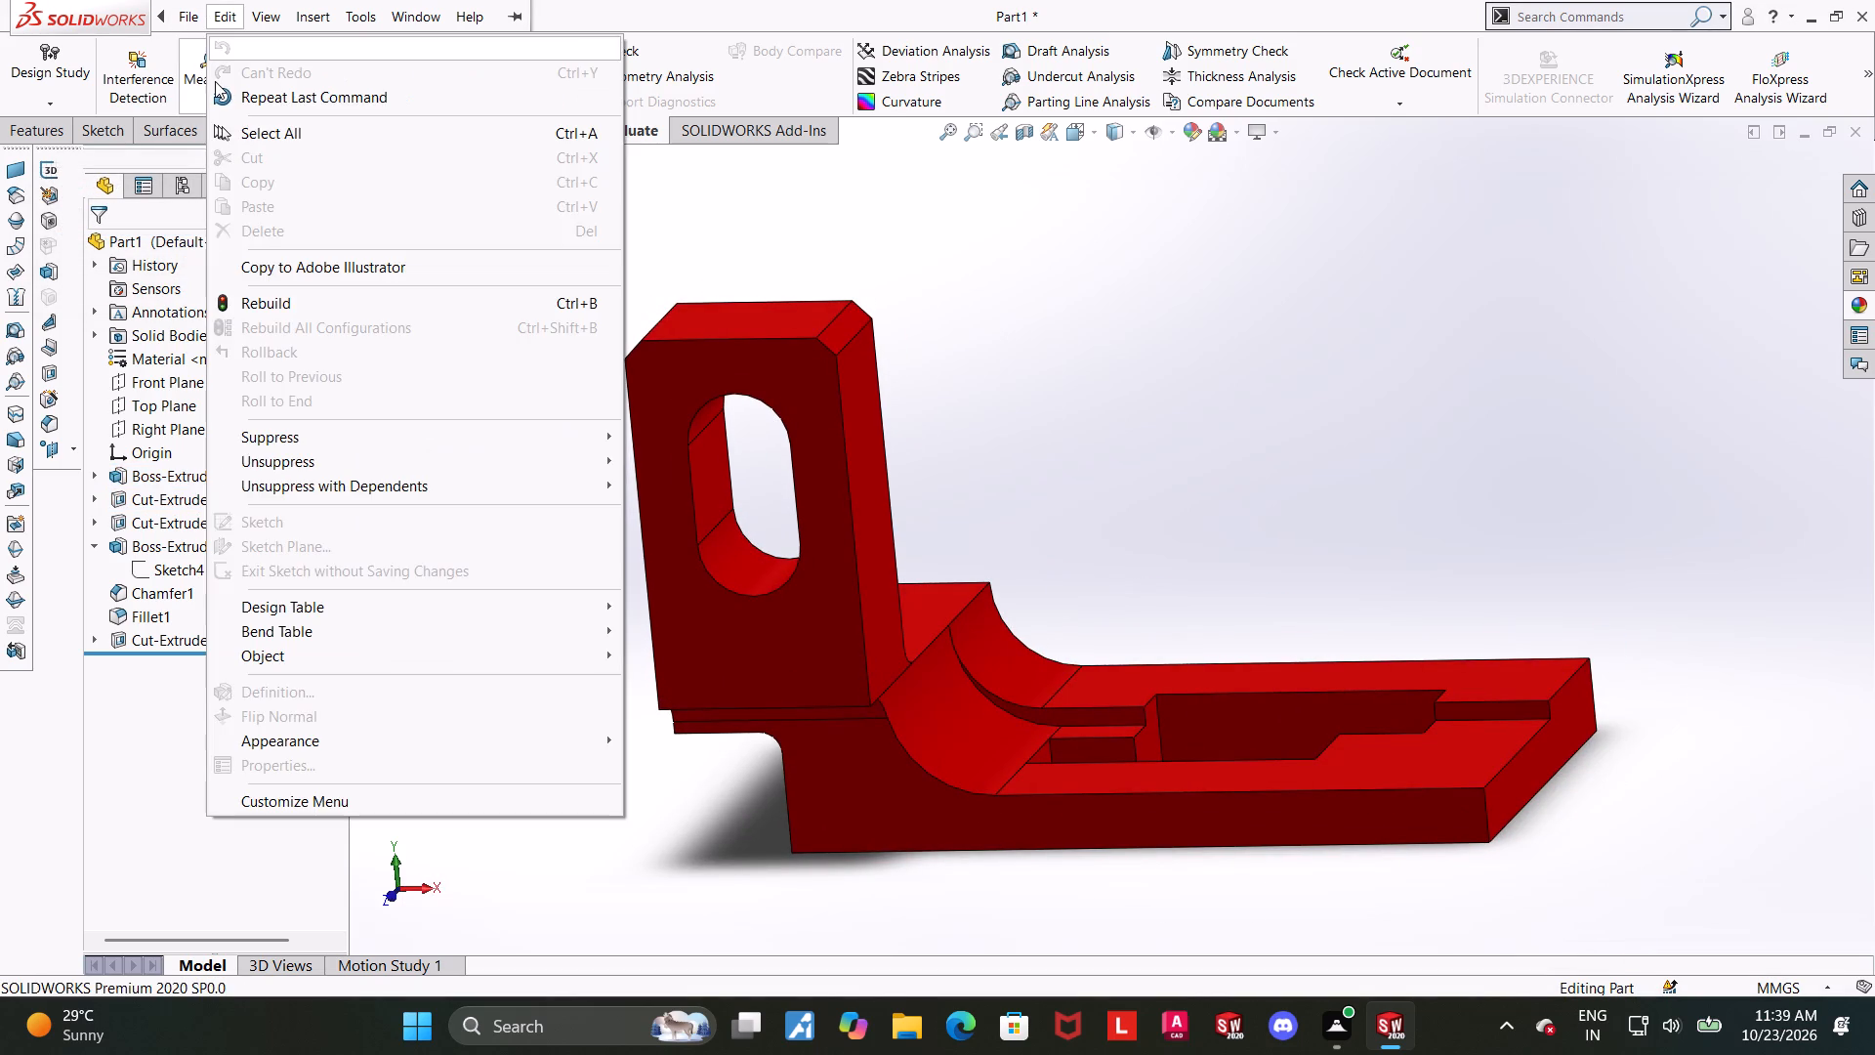
pyautogui.press('Escape')
pyautogui.click(195, 67)
pyautogui.click(1499, 669)
pyautogui.moveTo(1742, 827); pyautogui.dragTo(1721, 760, button='middle')
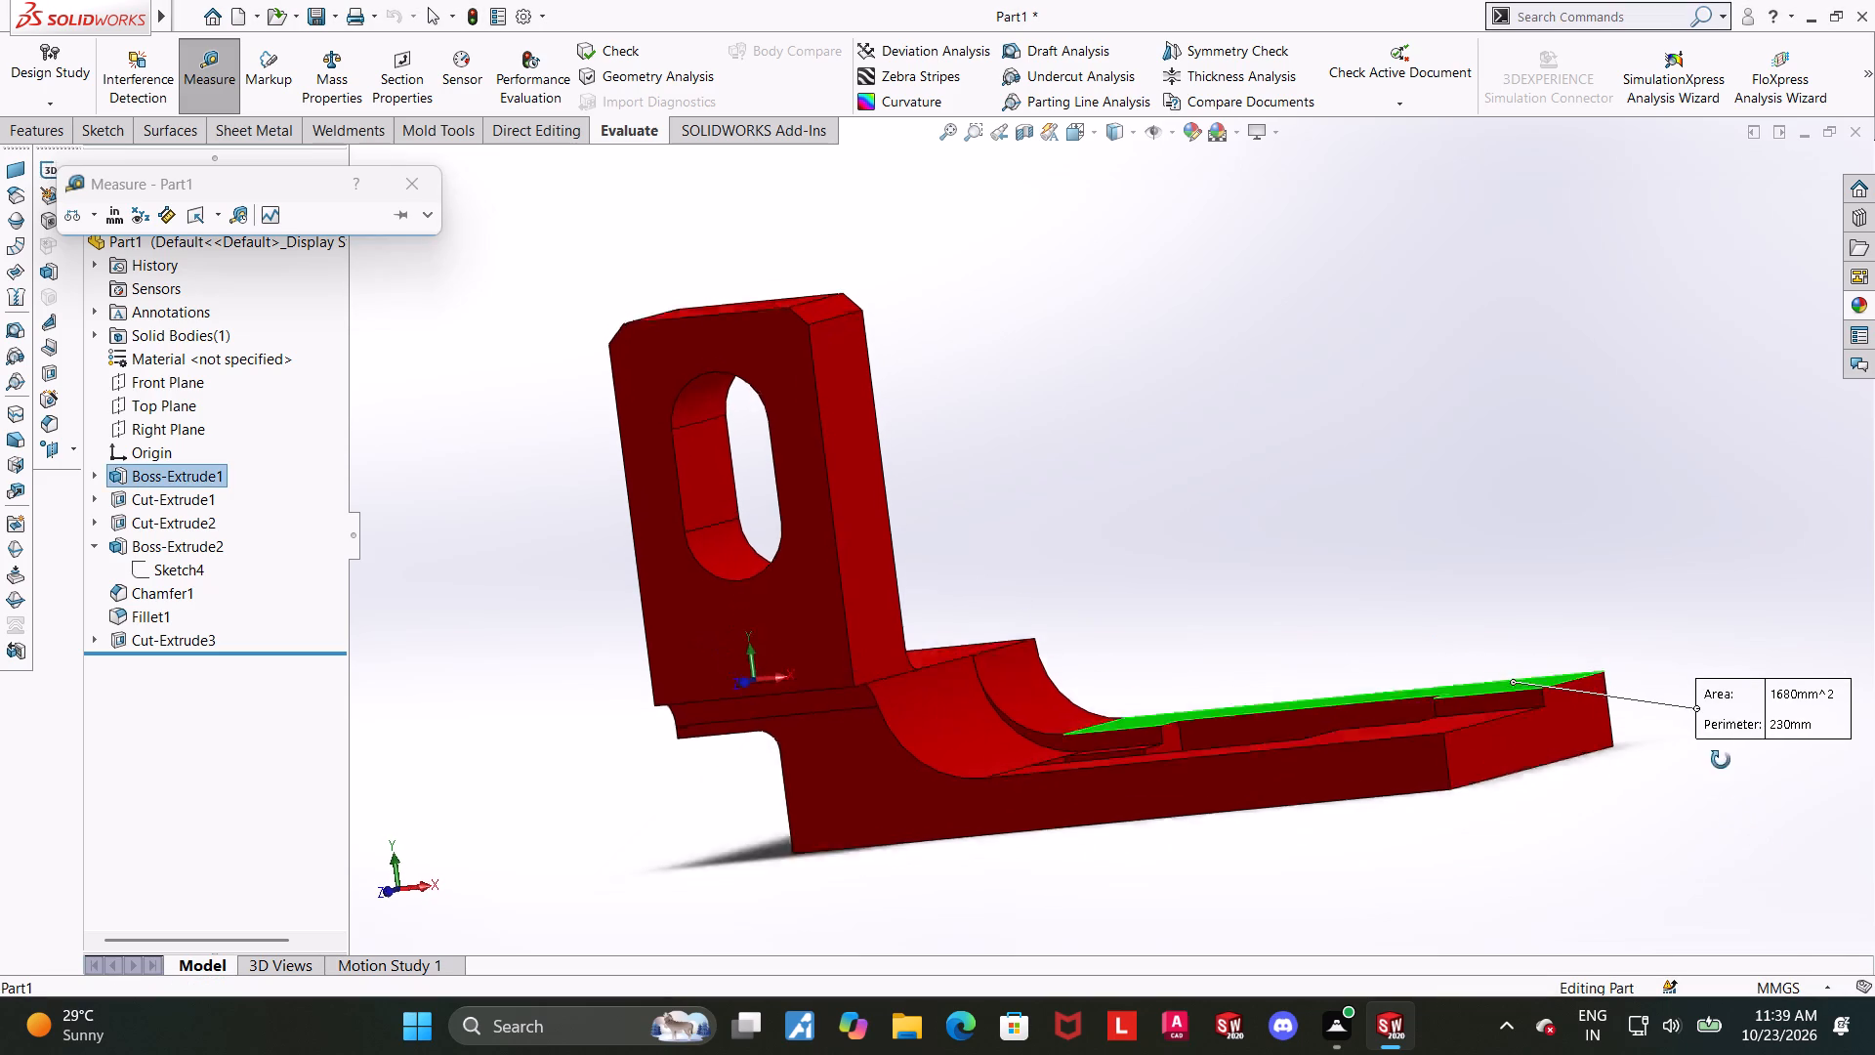
pyautogui.moveTo(1721, 760); pyautogui.dragTo(1720, 677, button='middle')
pyautogui.click(1555, 736)
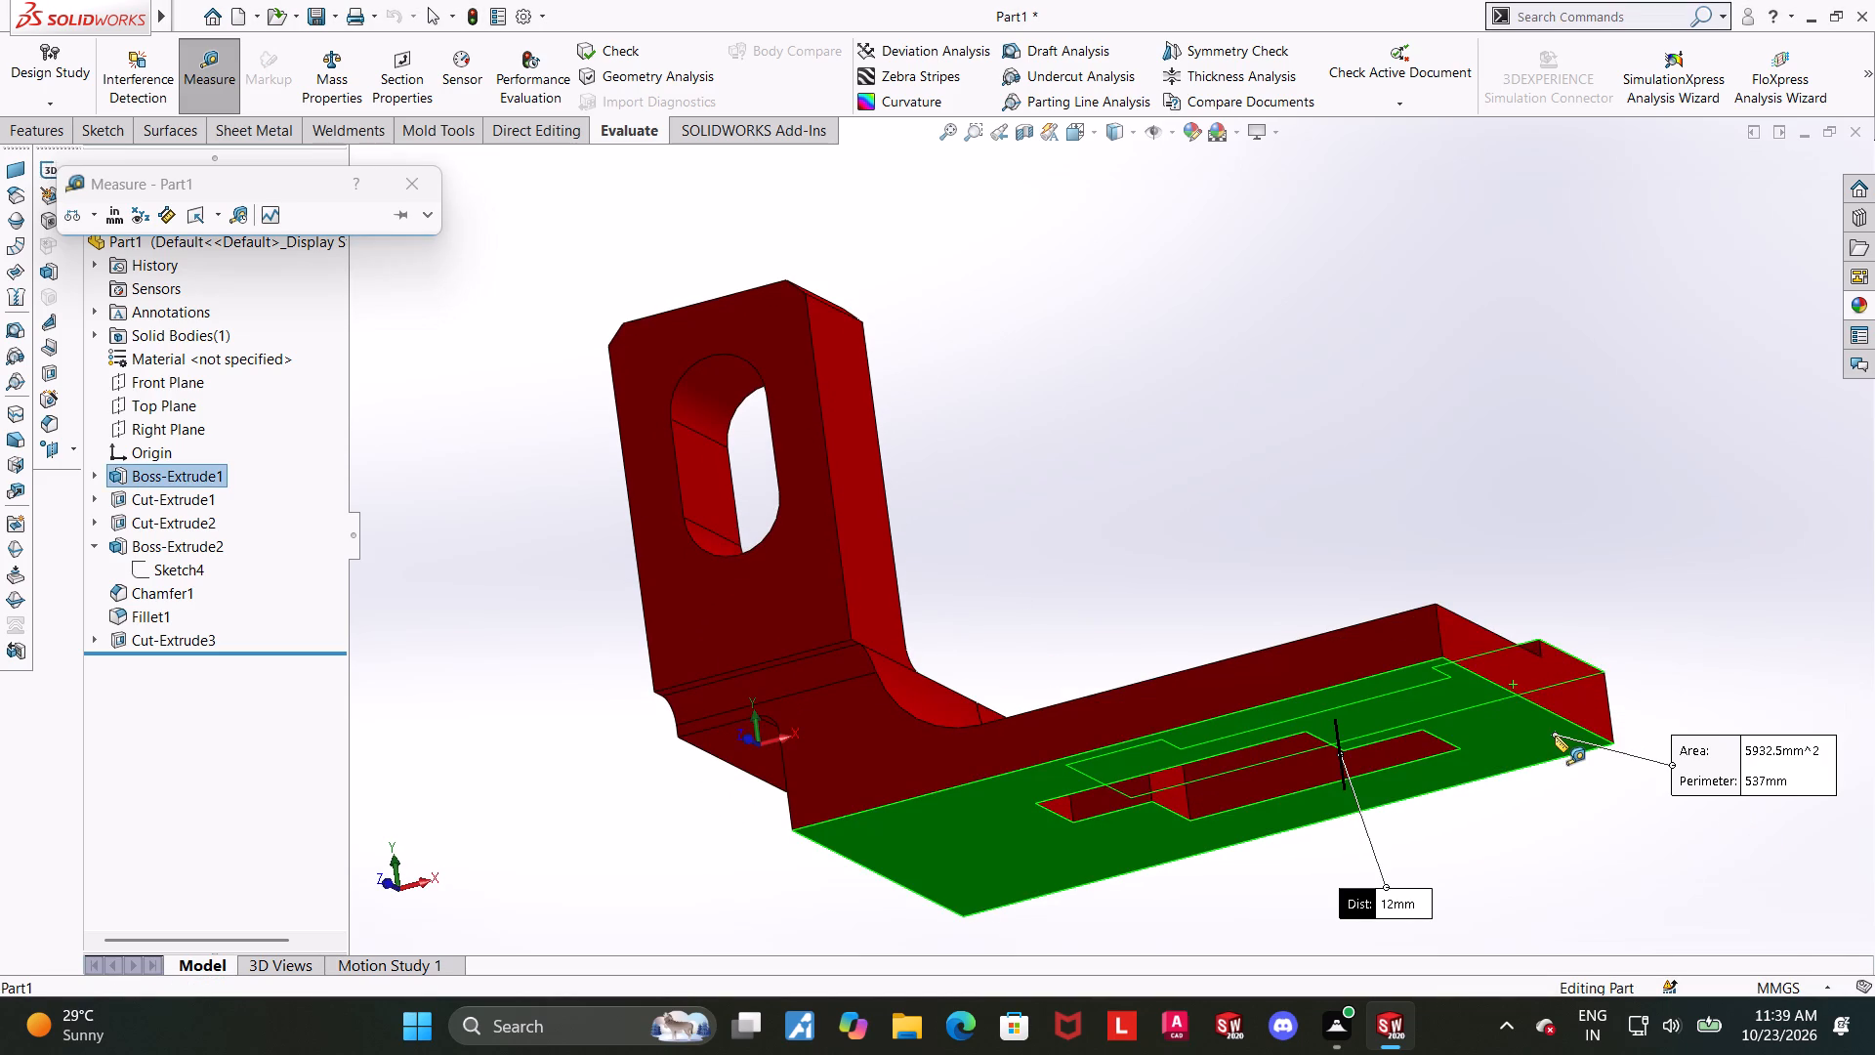
pyautogui.press('Escape')
# Measure the base's length between the end face beneath the ledge and the opposite end face.
pyautogui.moveTo(1626, 536); pyautogui.dragTo(1653, 515, button='middle')
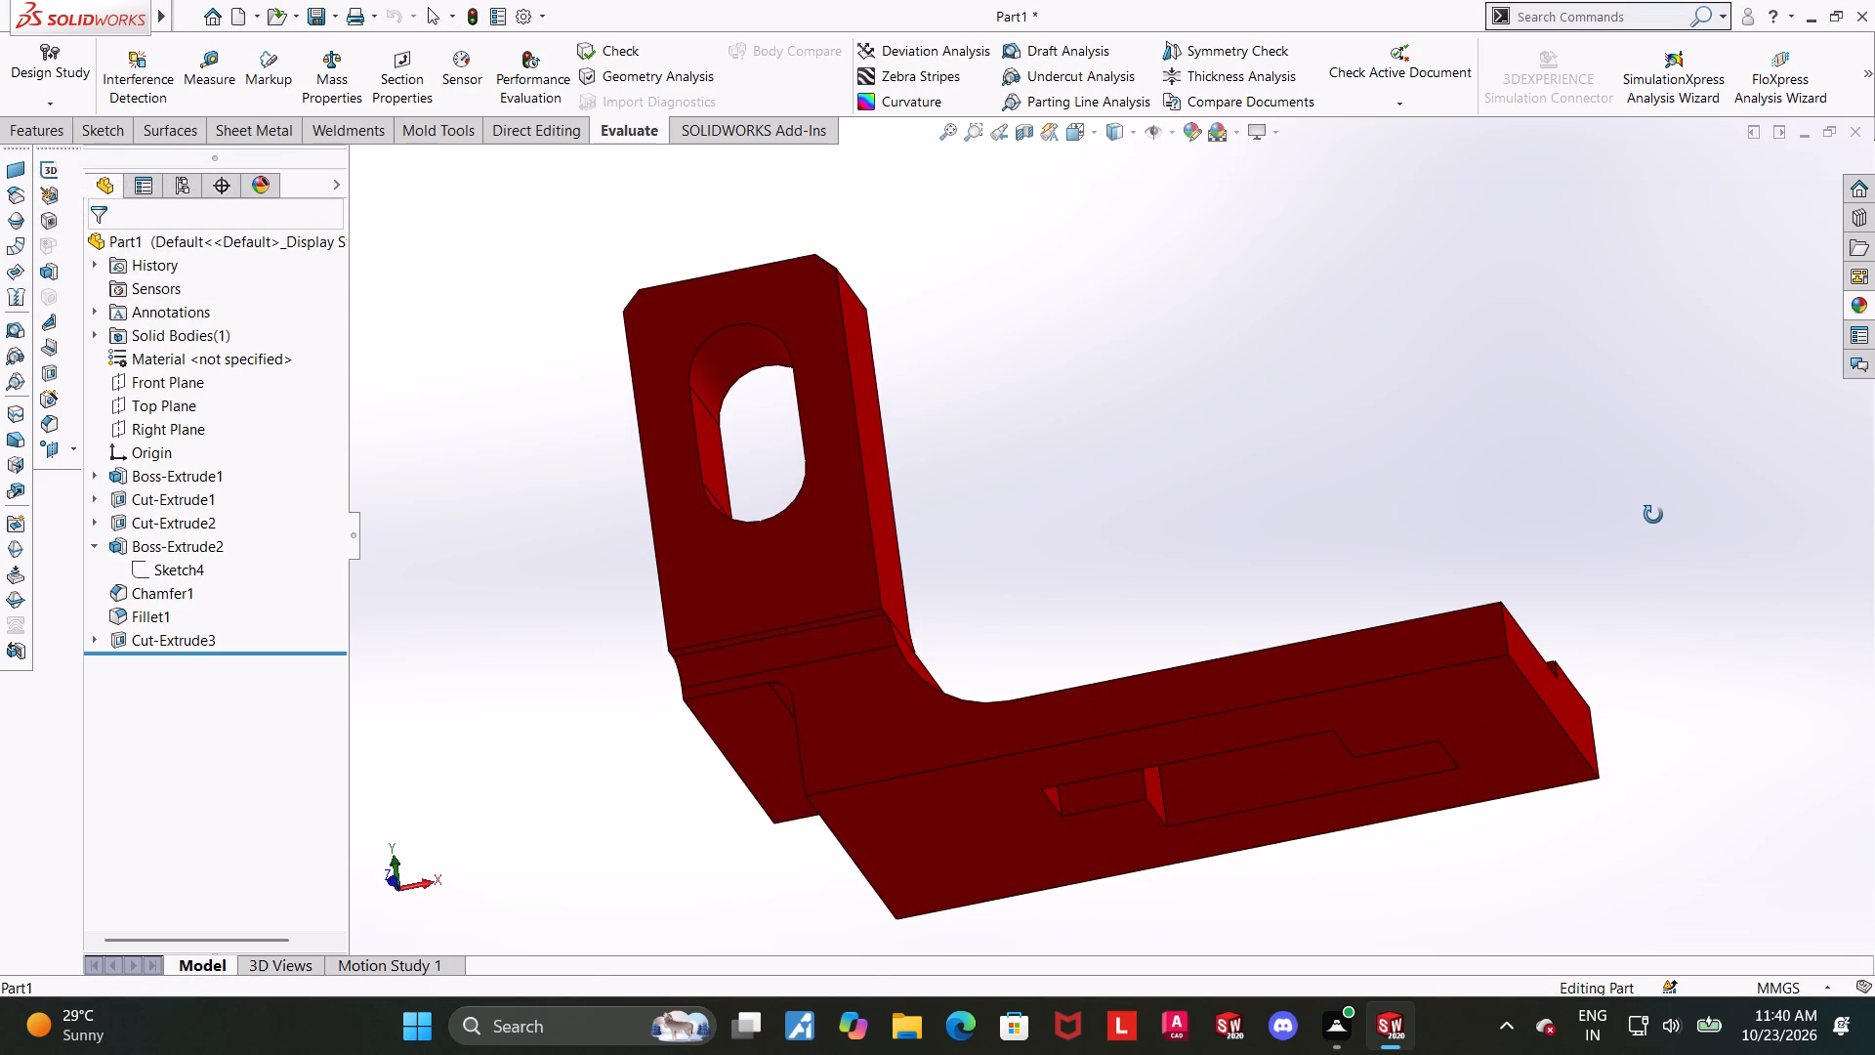
pyautogui.moveTo(1653, 515); pyautogui.dragTo(1685, 561, button='middle')
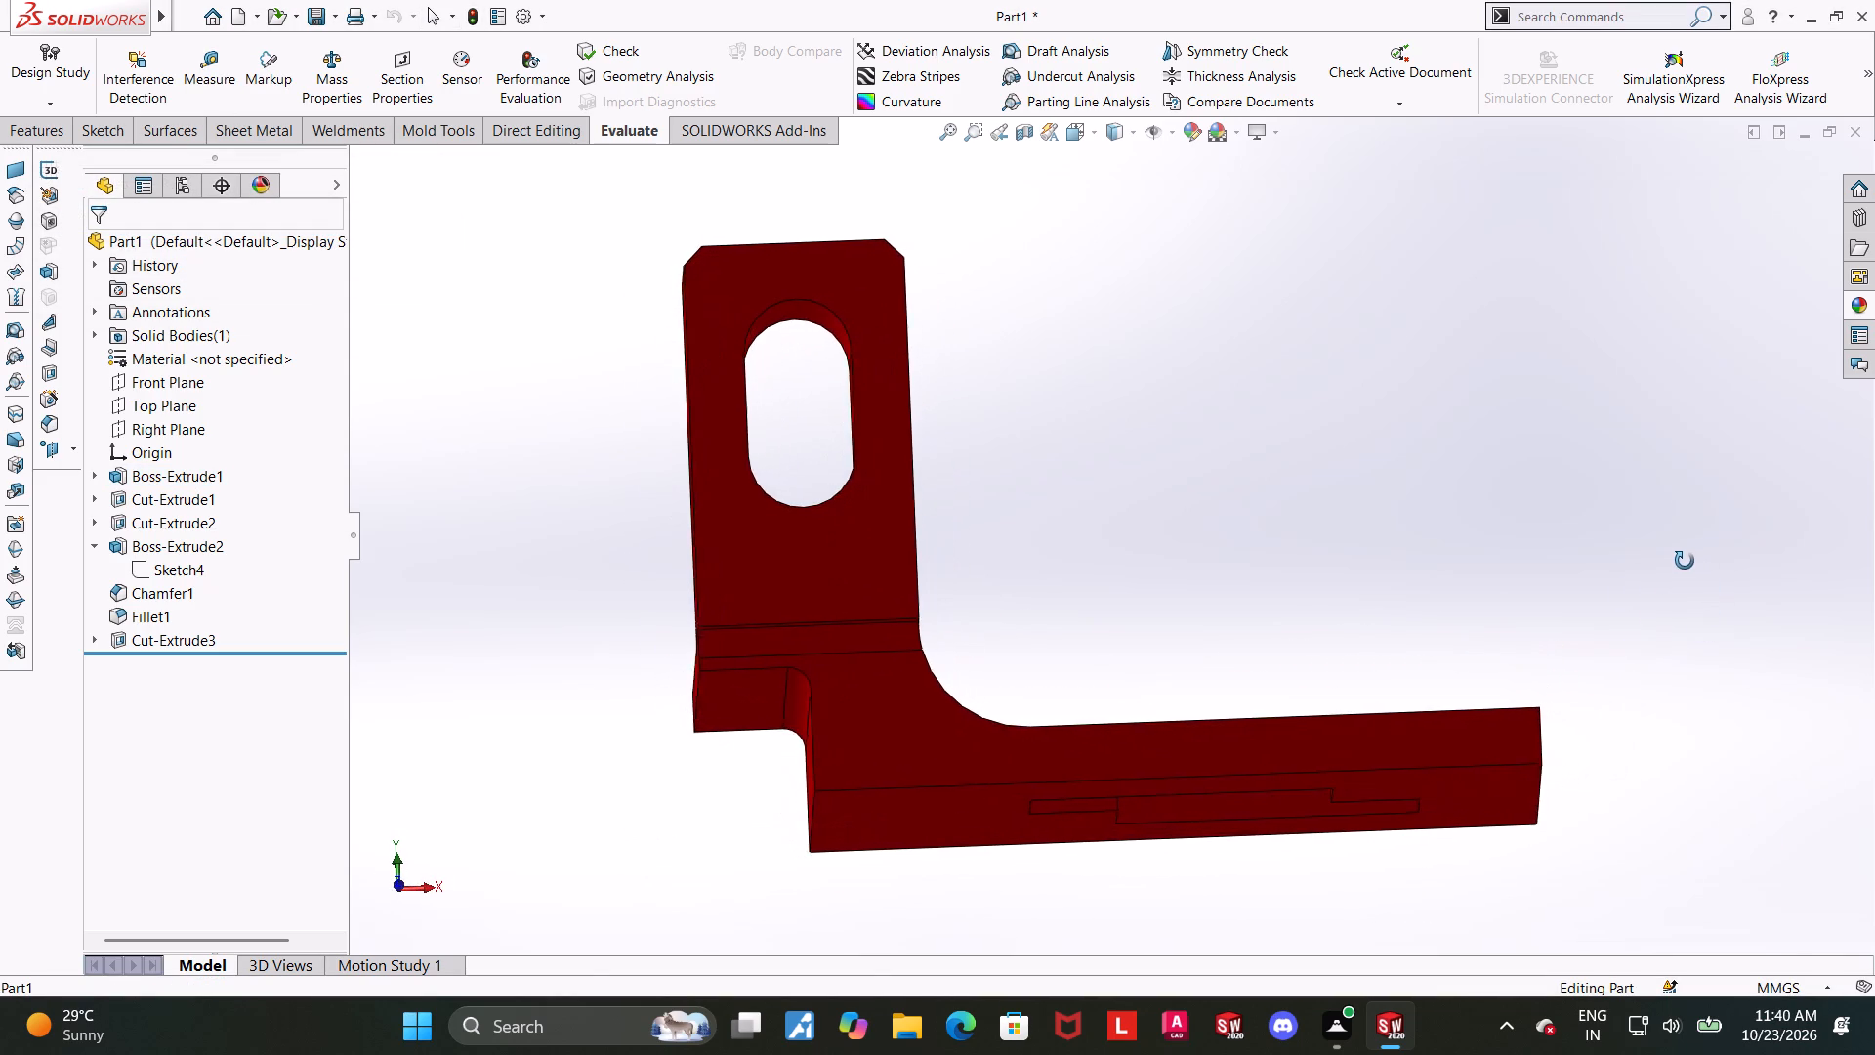
pyautogui.moveTo(1685, 561); pyautogui.dragTo(1683, 565, button='middle')
pyautogui.moveTo(1495, 631); pyautogui.dragTo(1535, 647, button='middle')
pyautogui.click(186, 77)
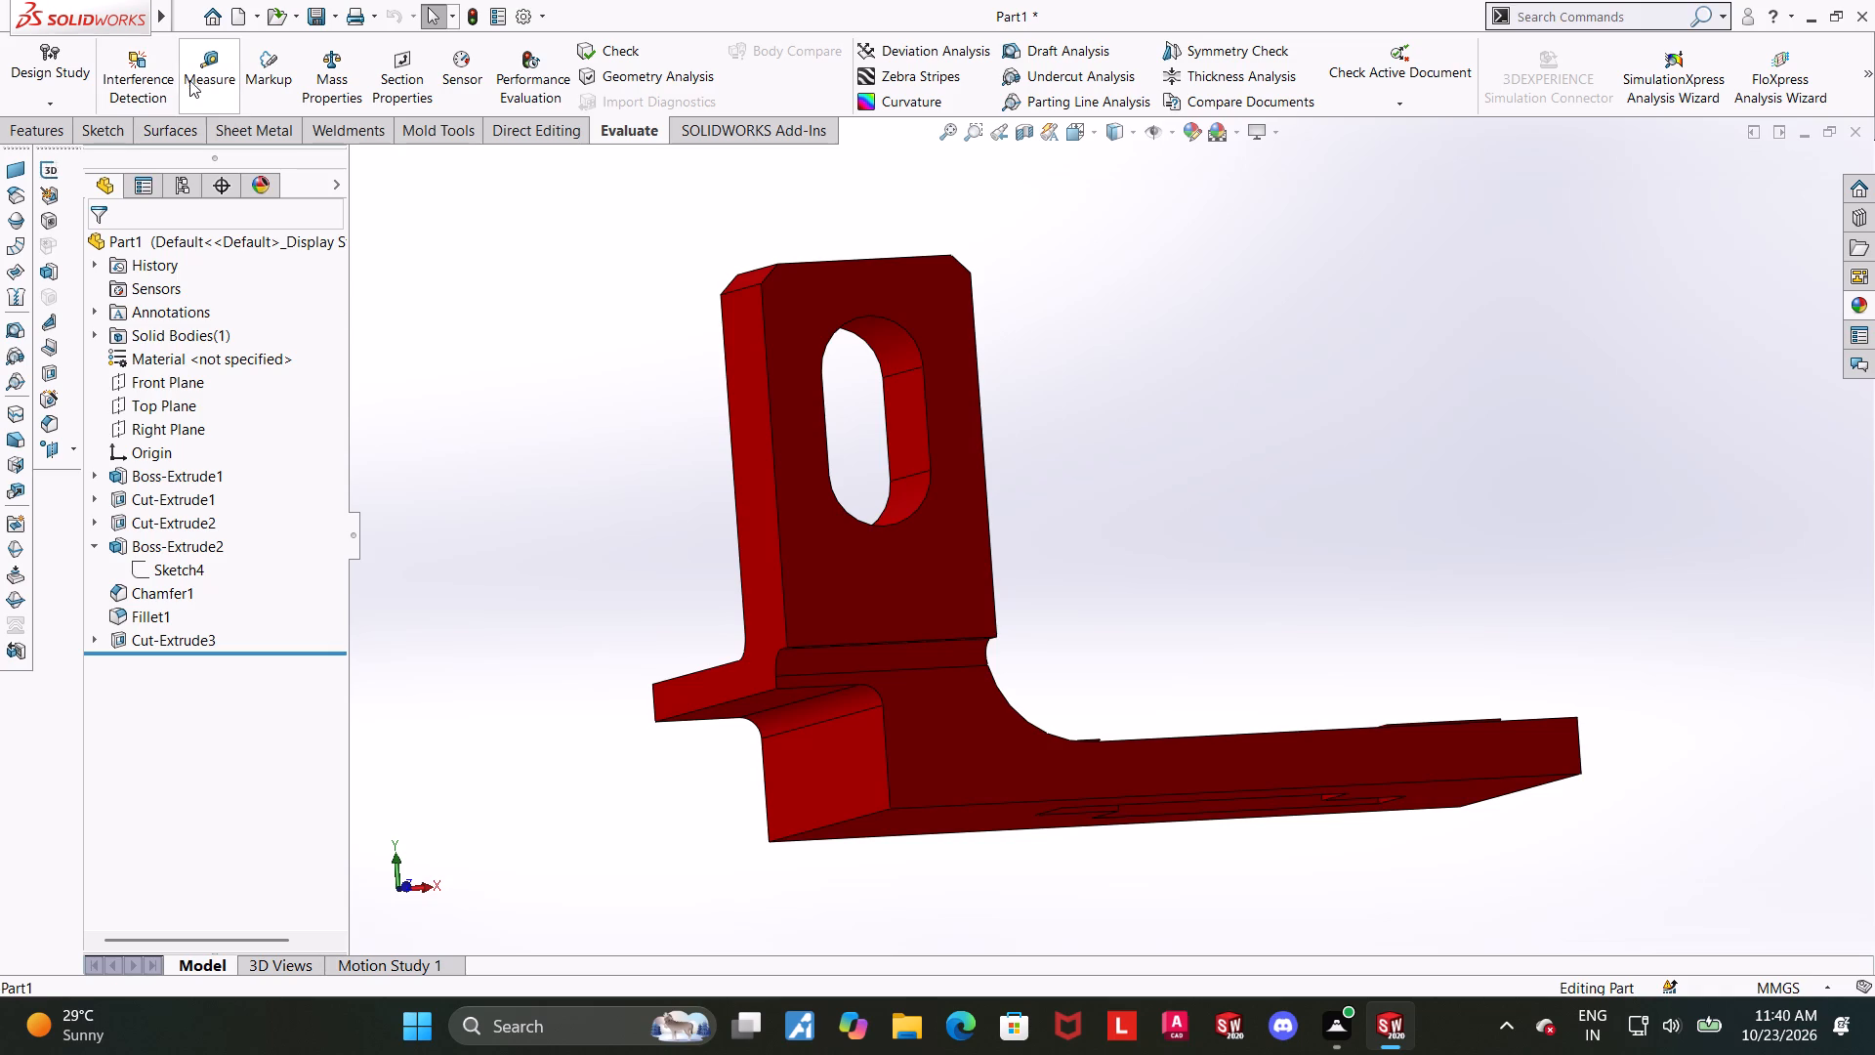
pyautogui.click(800, 761)
pyautogui.moveTo(1681, 736); pyautogui.dragTo(1568, 734, button='middle')
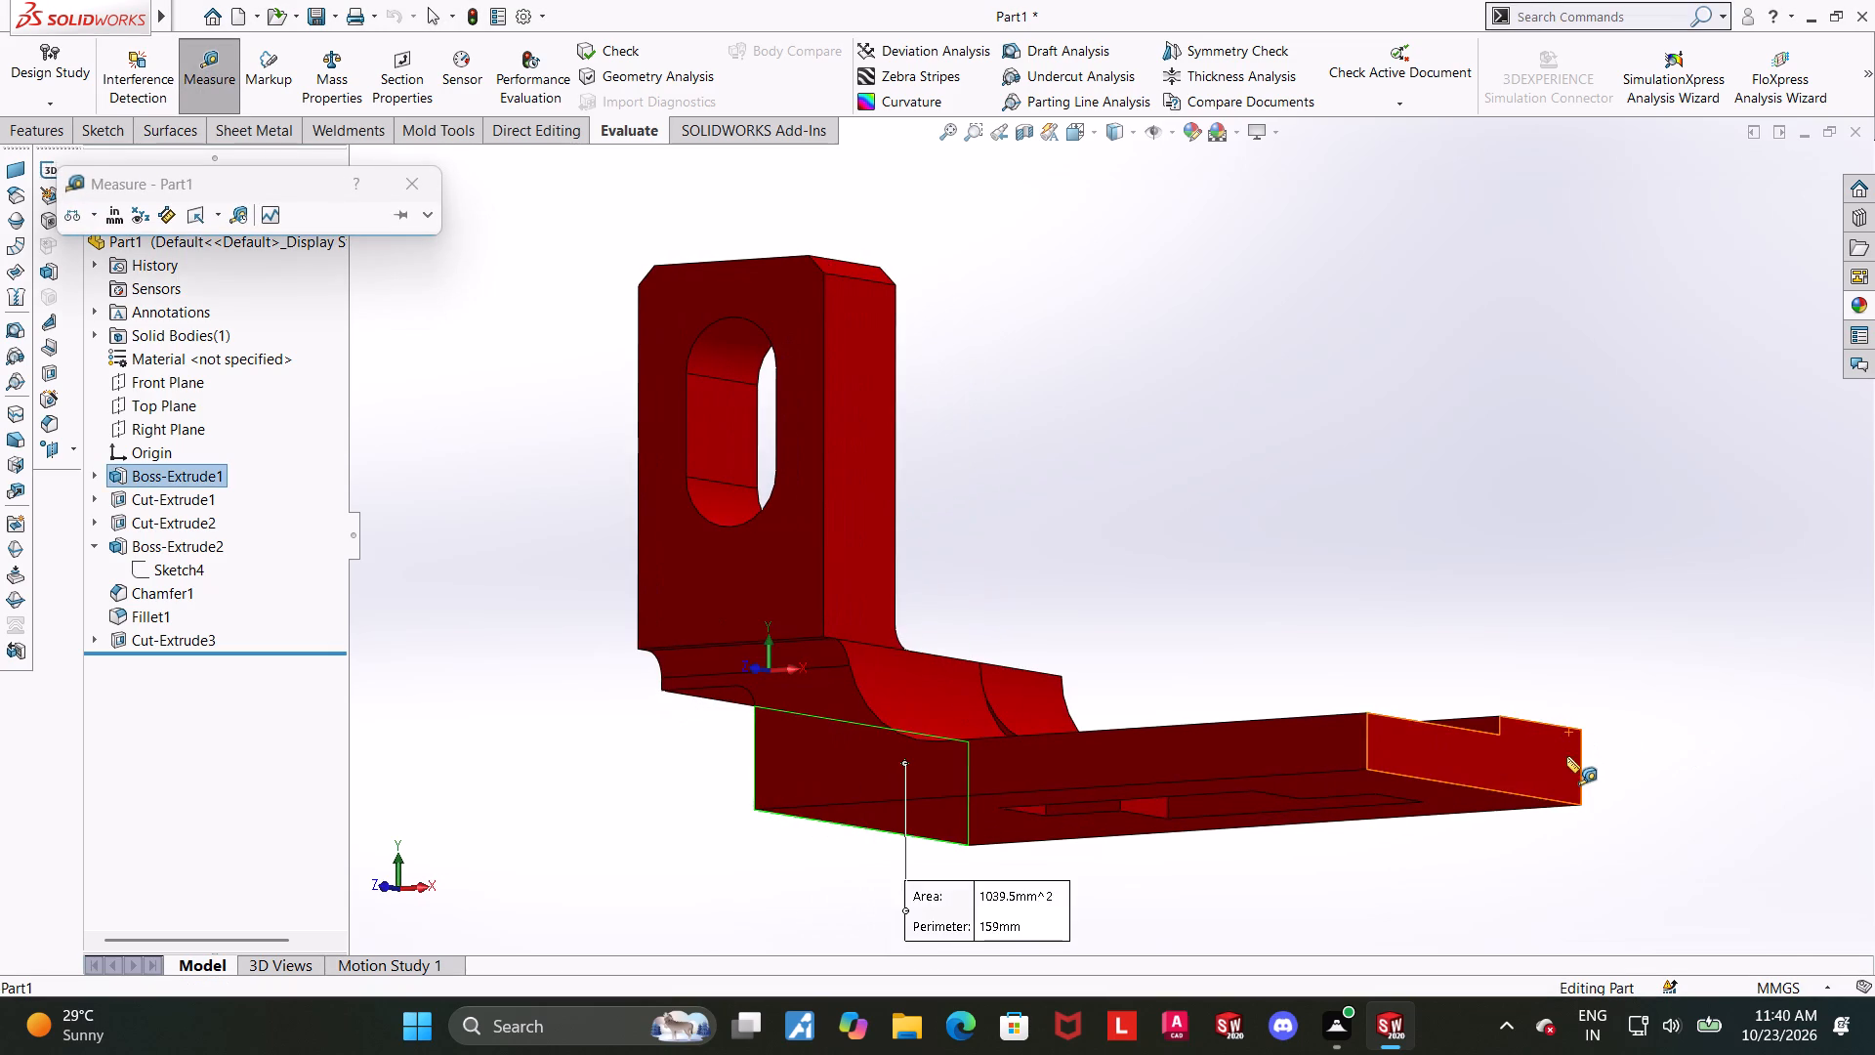
pyautogui.click(1566, 756)
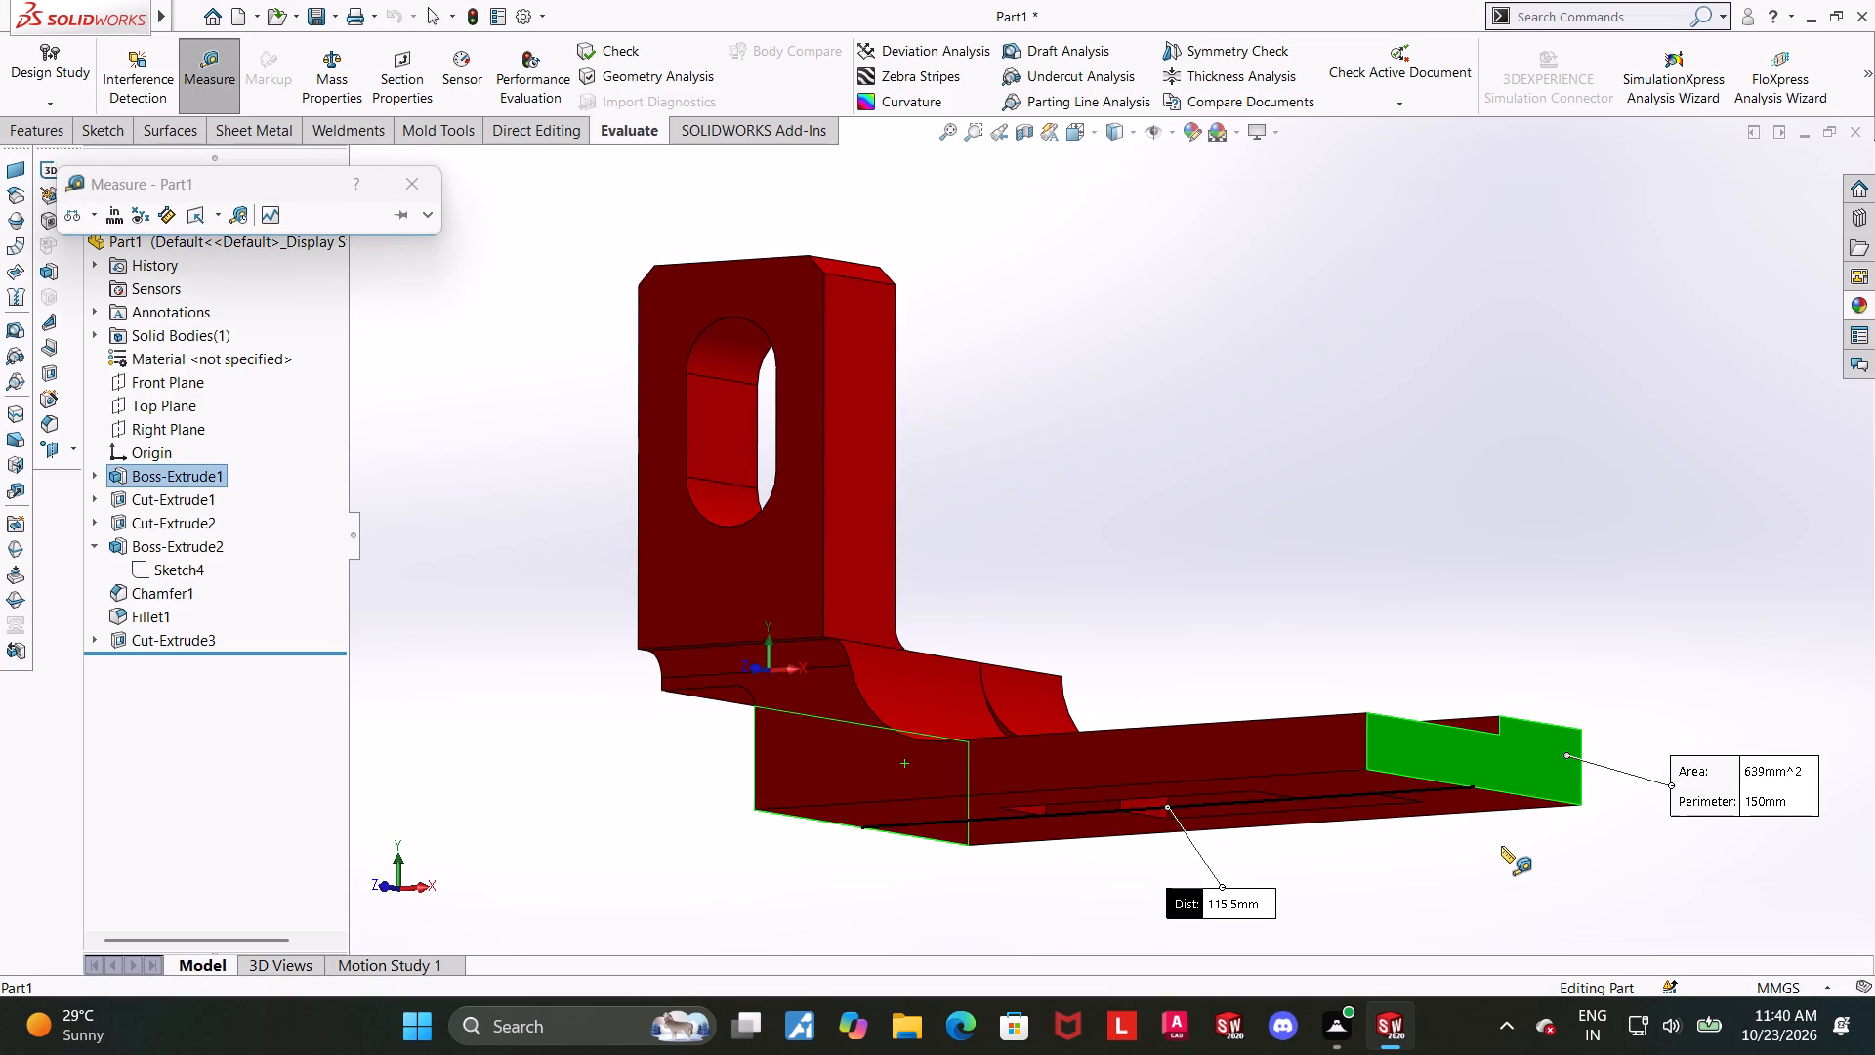
pyautogui.press('Escape')
# Measure the offset between the upright block's outer end face and the base end face beneath the ledge.
pyautogui.moveTo(1268, 780); pyautogui.dragTo(1345, 829, button='middle')
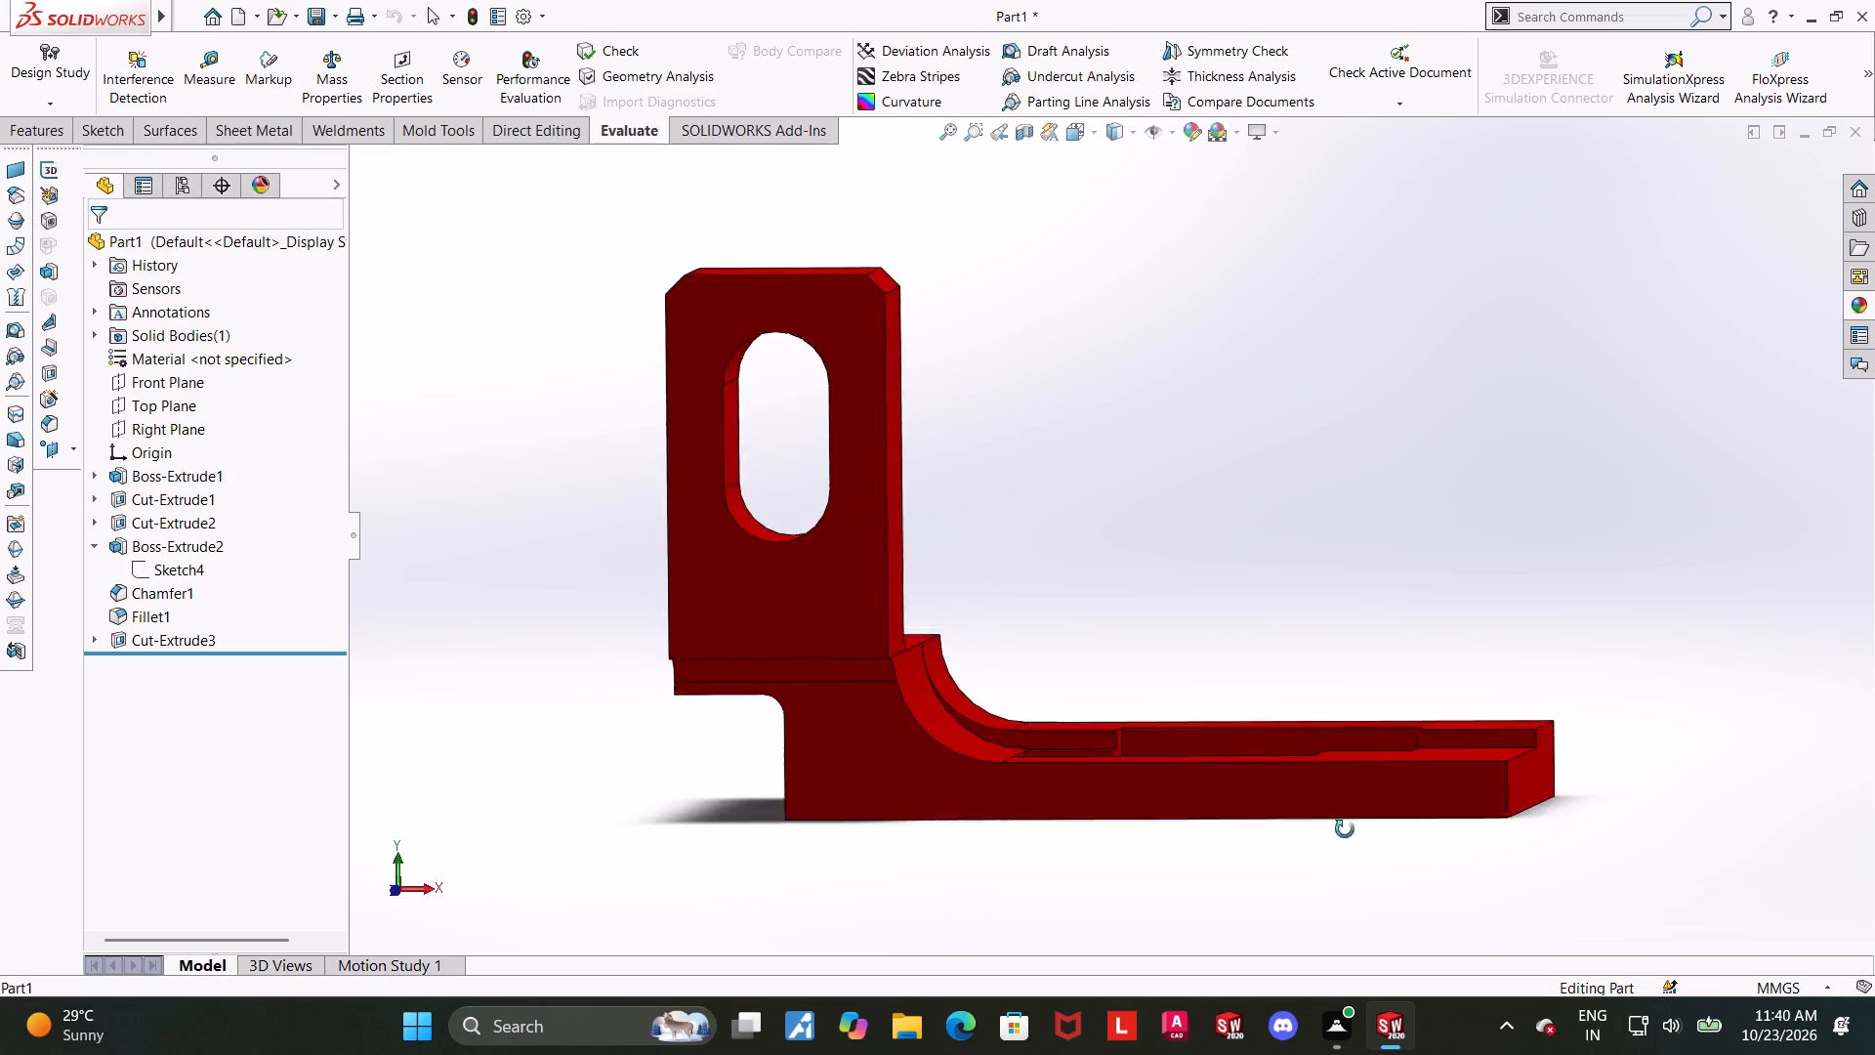
pyautogui.moveTo(1345, 829); pyautogui.dragTo(1405, 822, button='middle')
pyautogui.click(218, 58)
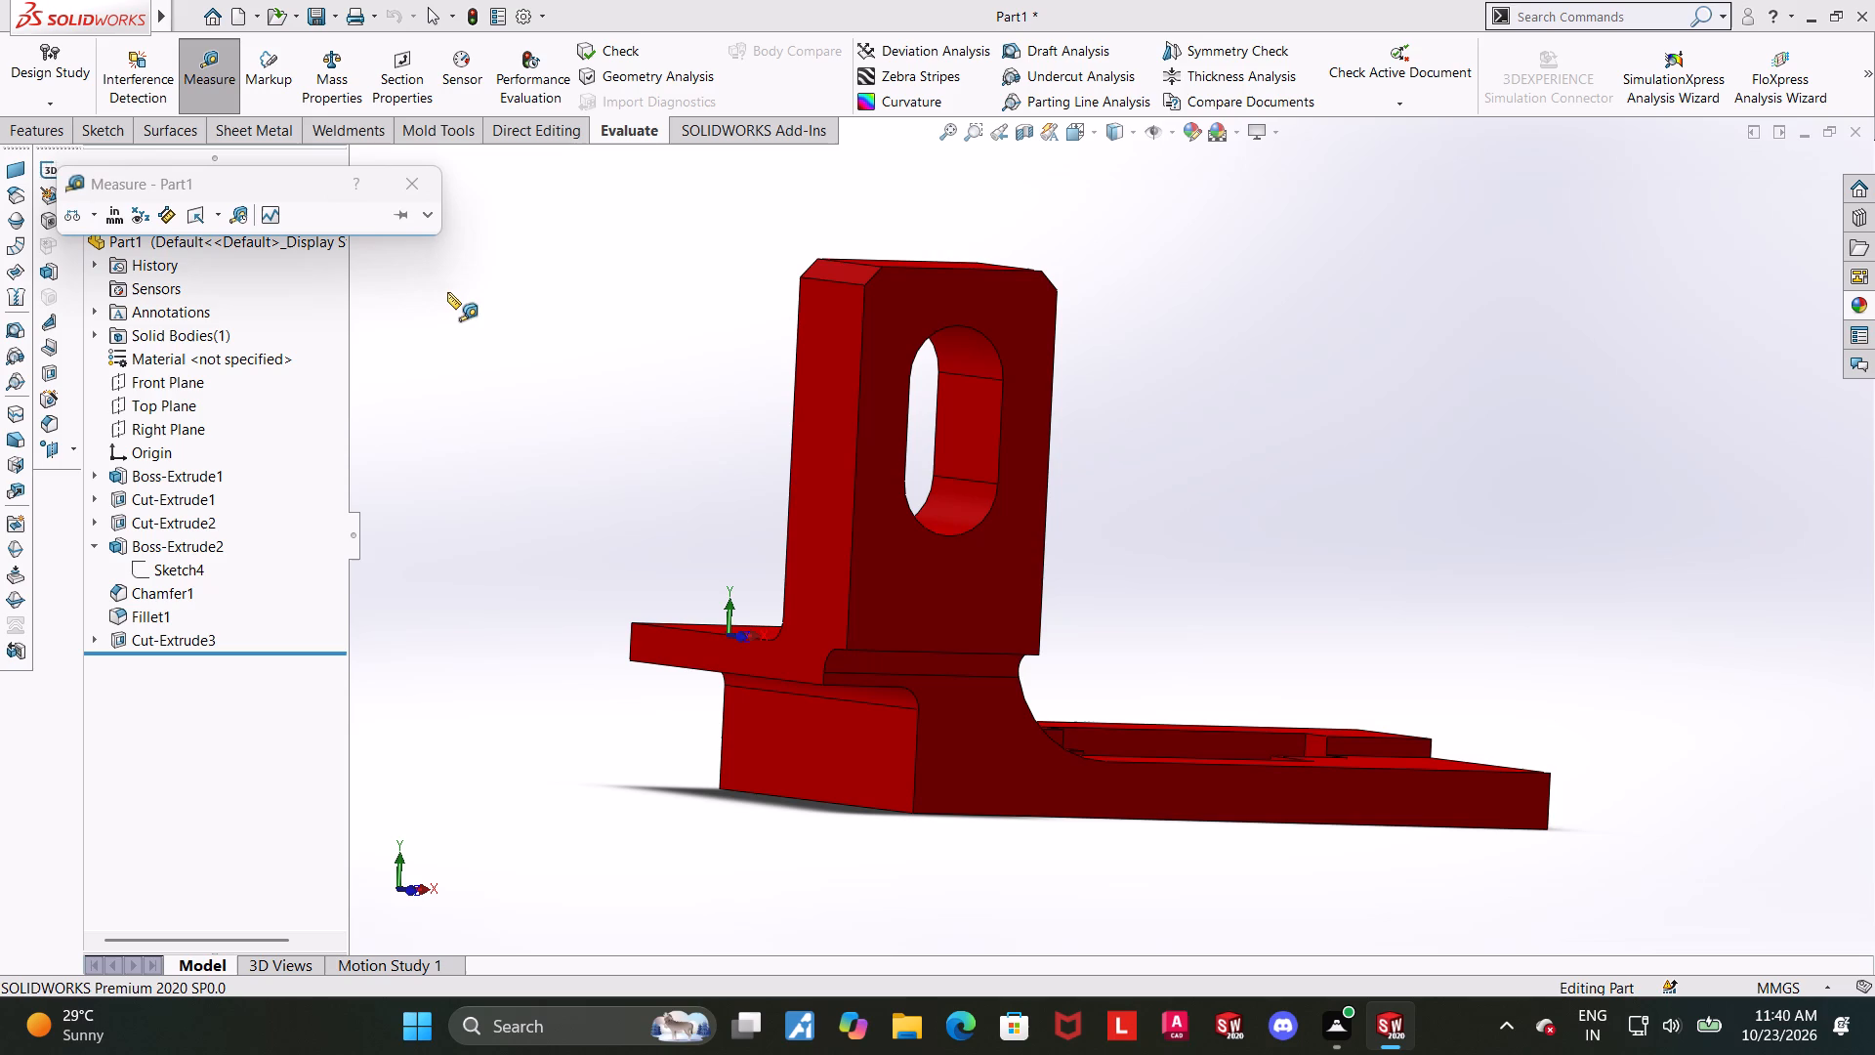
pyautogui.click(811, 570)
pyautogui.click(848, 765)
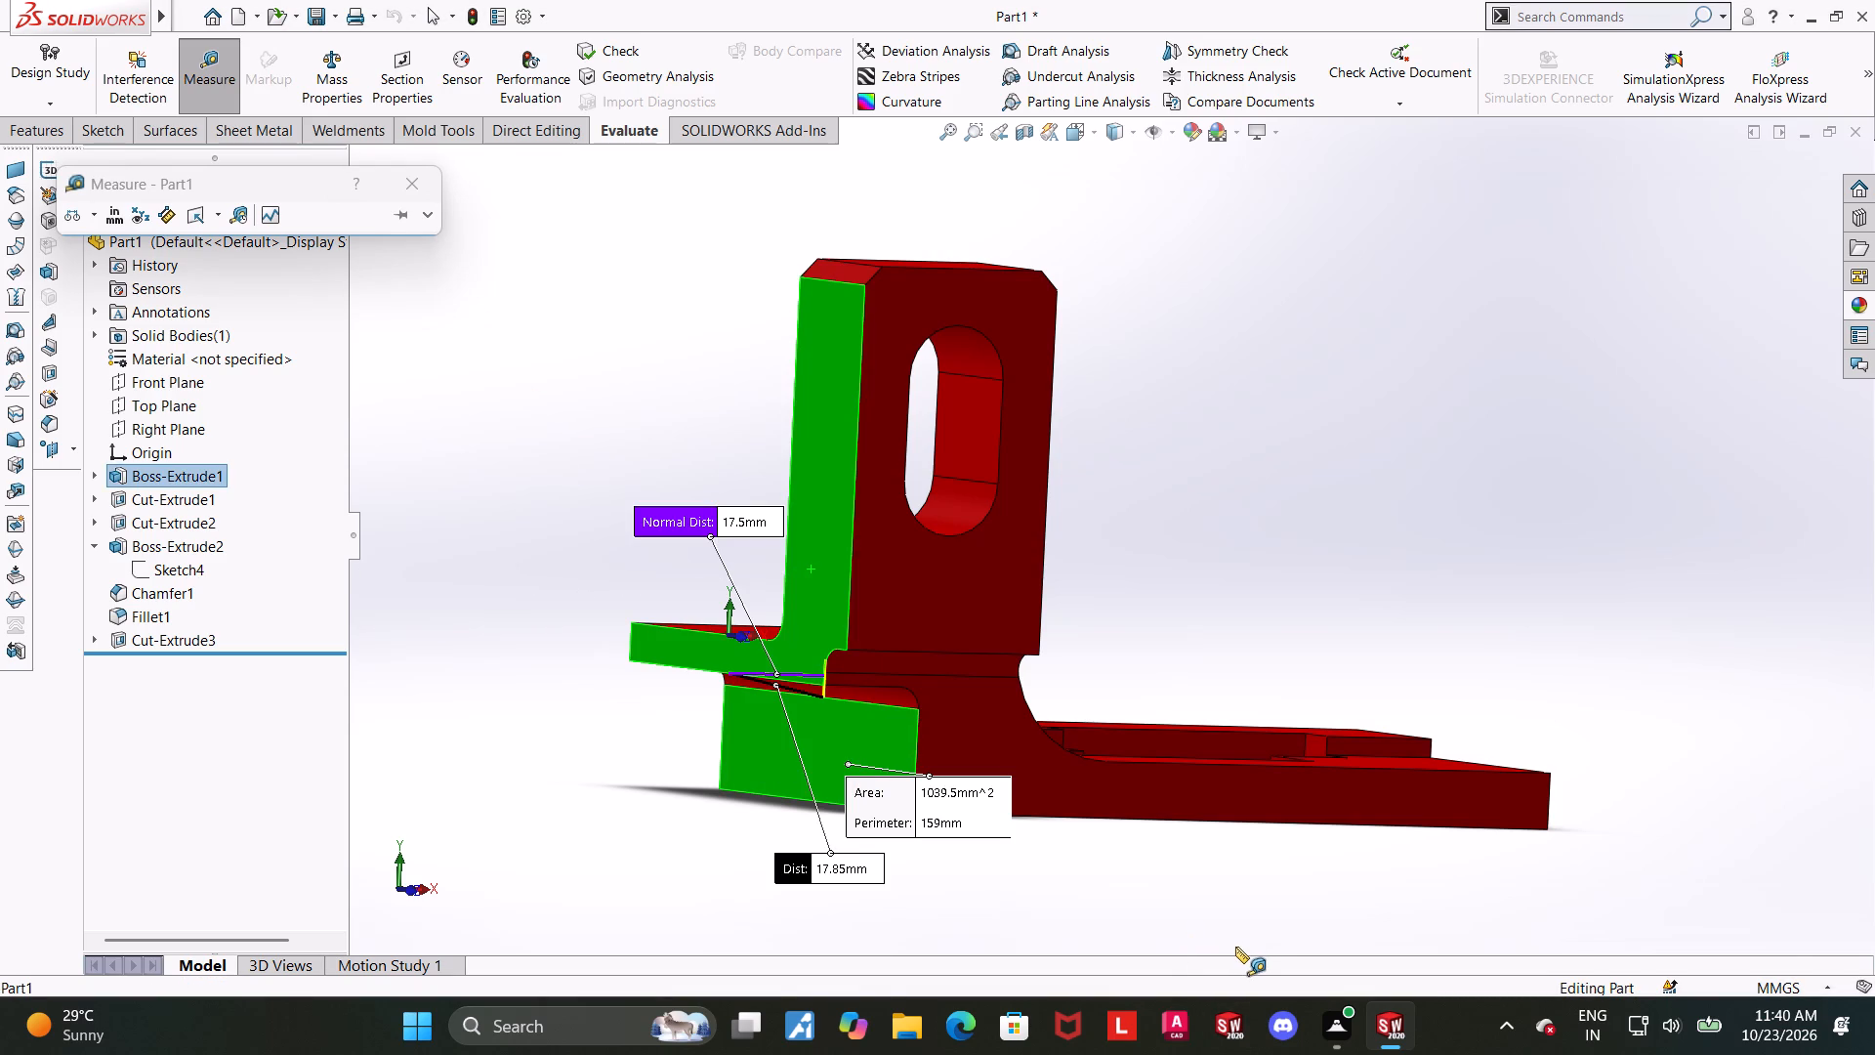
pyautogui.press('Escape')
pyautogui.hotkey('ctrl', '7')
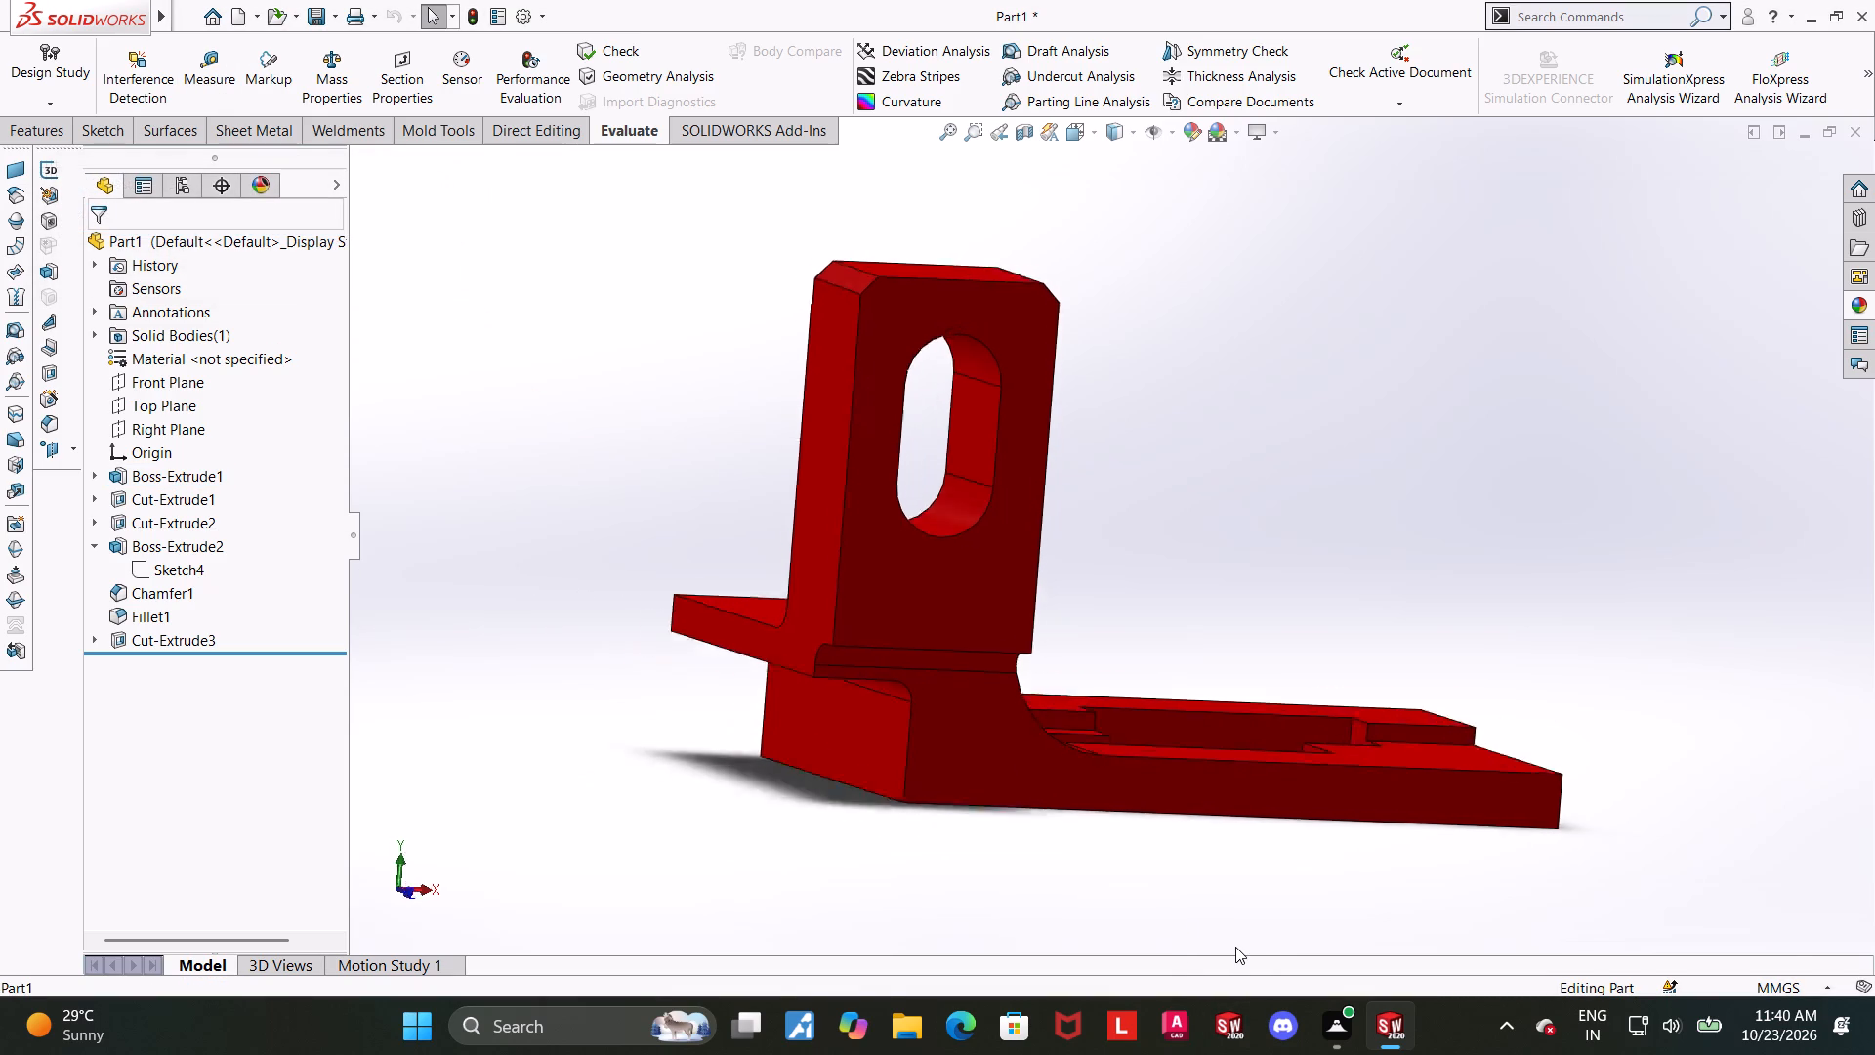
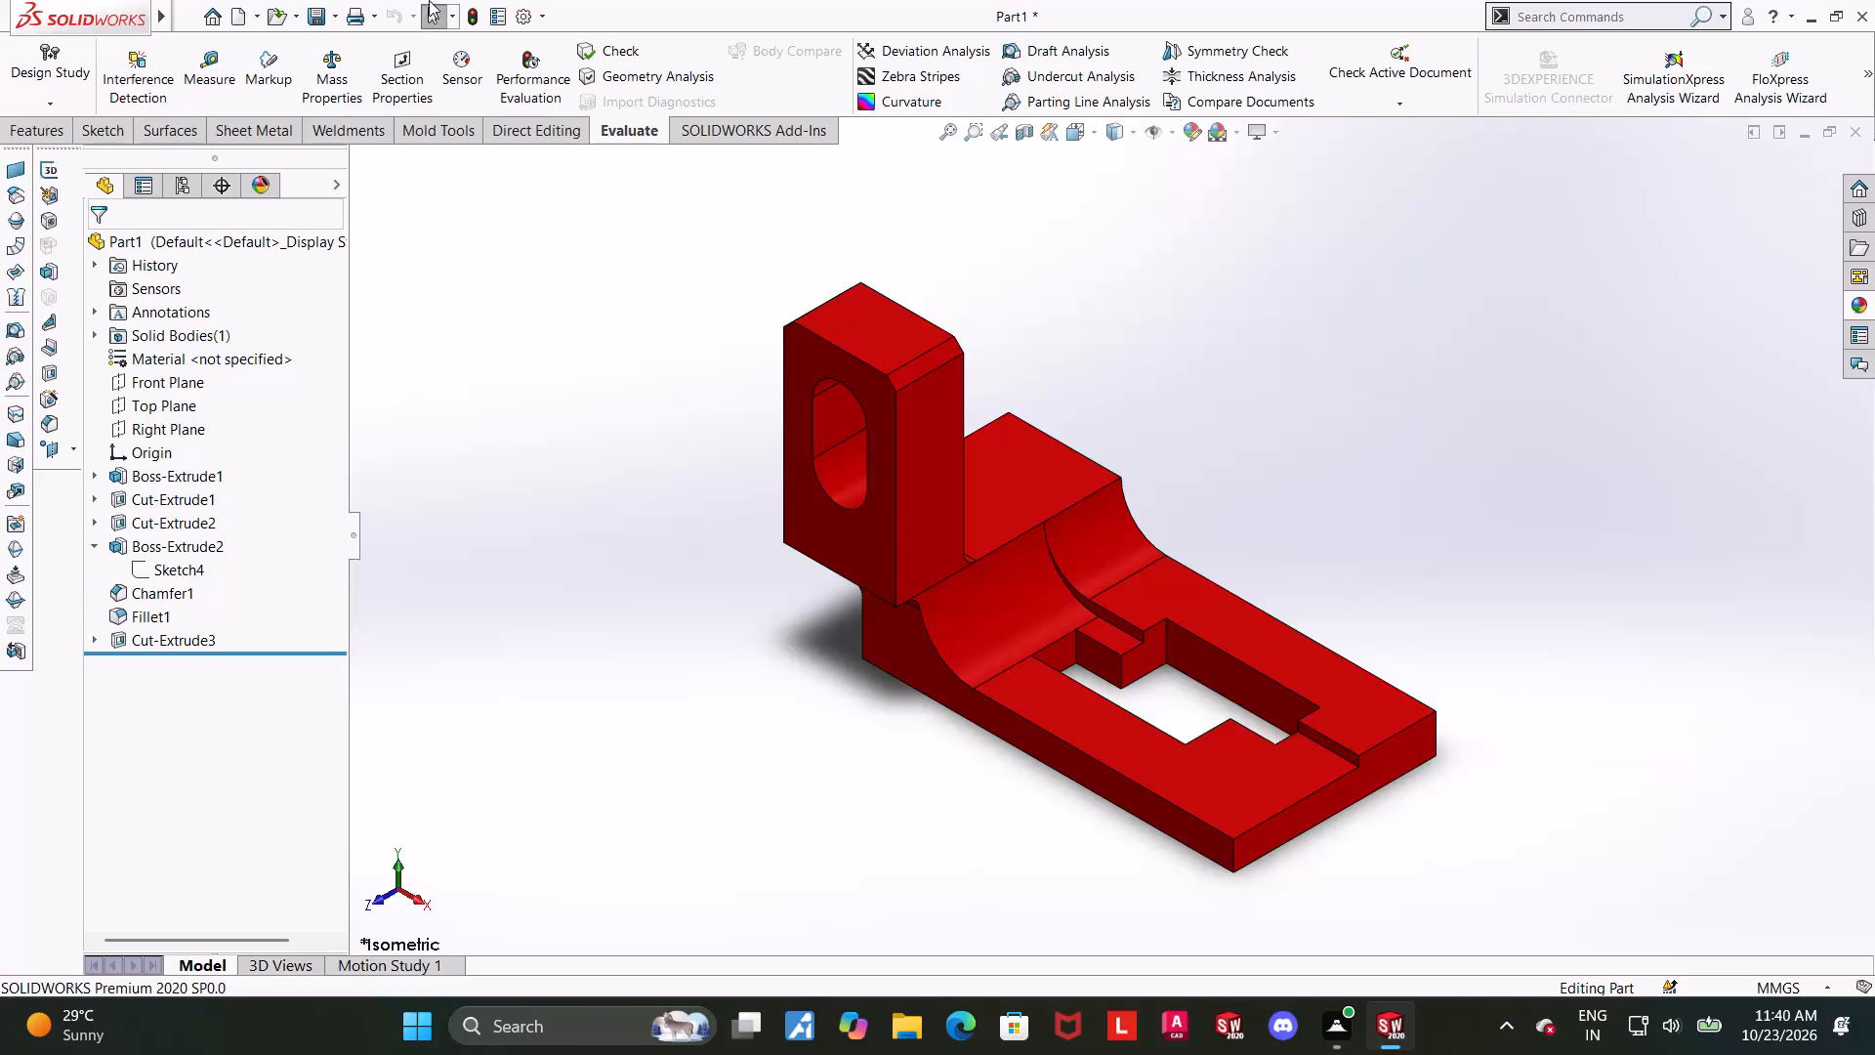
# Save the part in the Downloads folder as "orthogonal slotted l bracket" in SOLIDWORKS Part format.
pyautogui.click(216, 268)
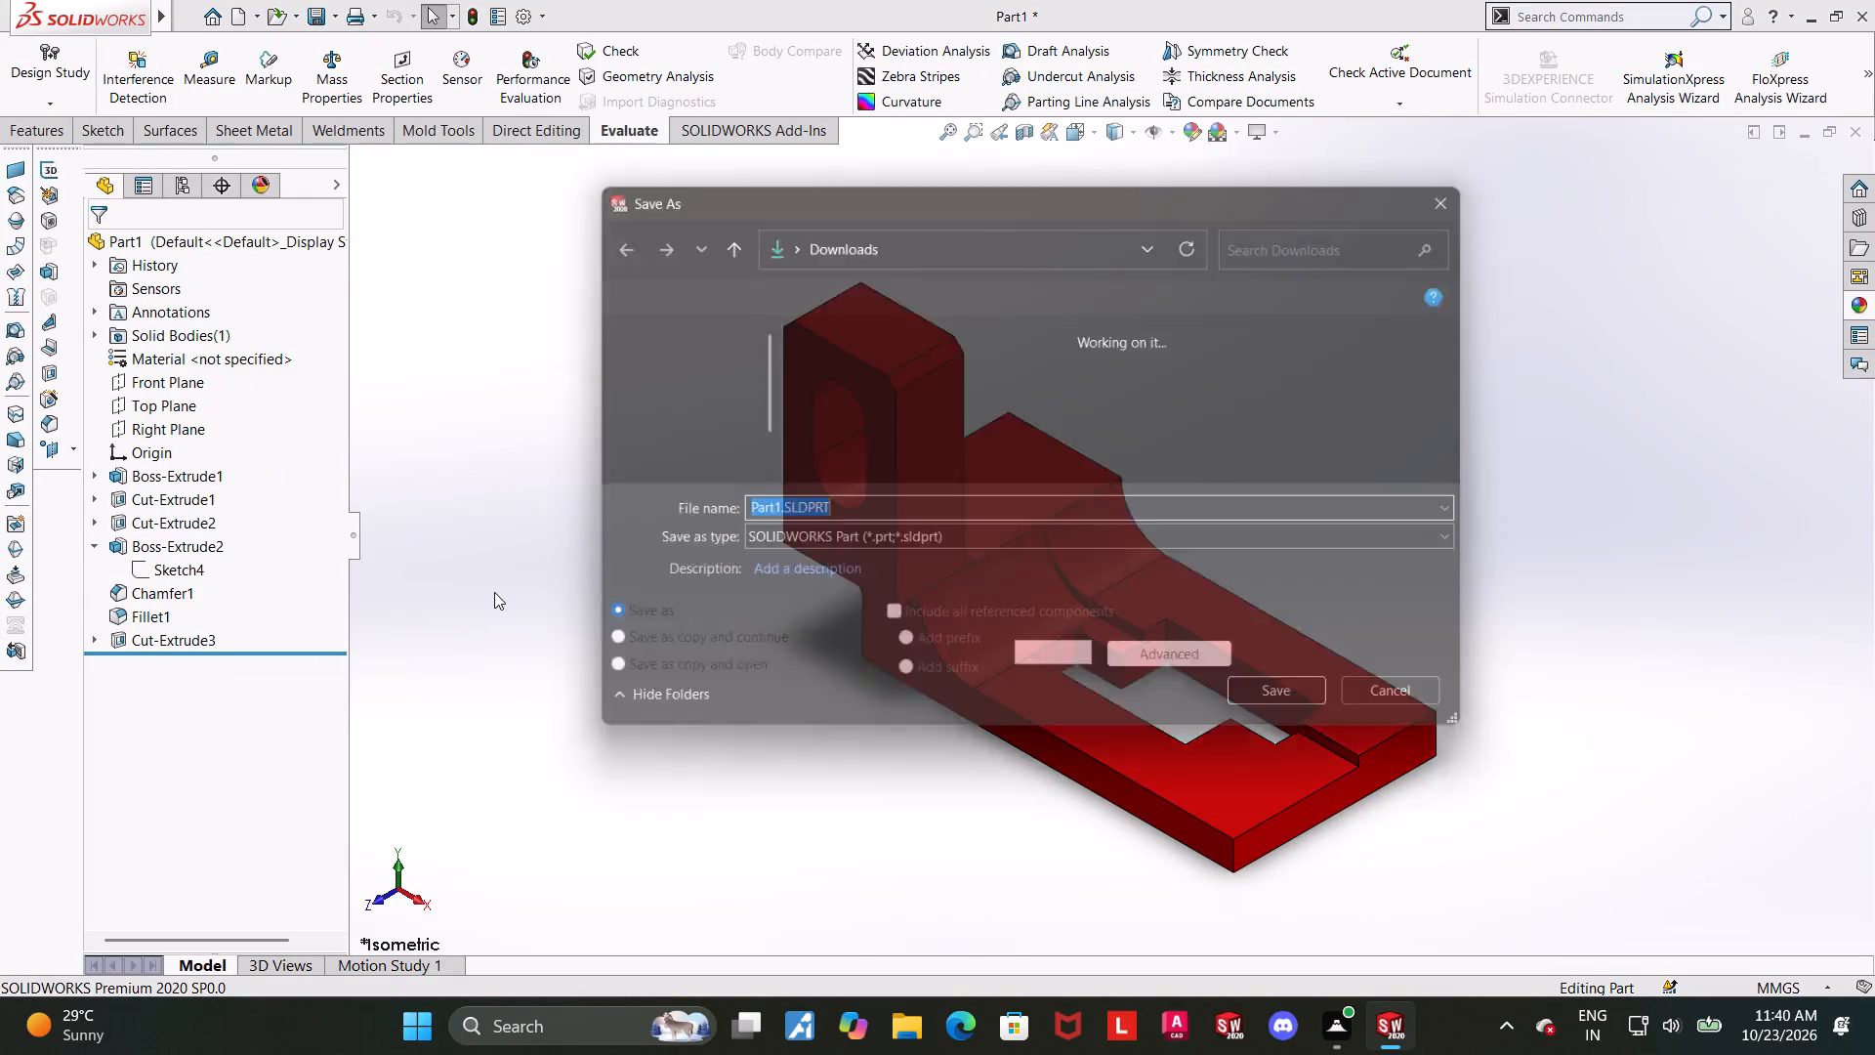
pyautogui.write('orthogonal slotted l bracket')
pyautogui.press('Return')
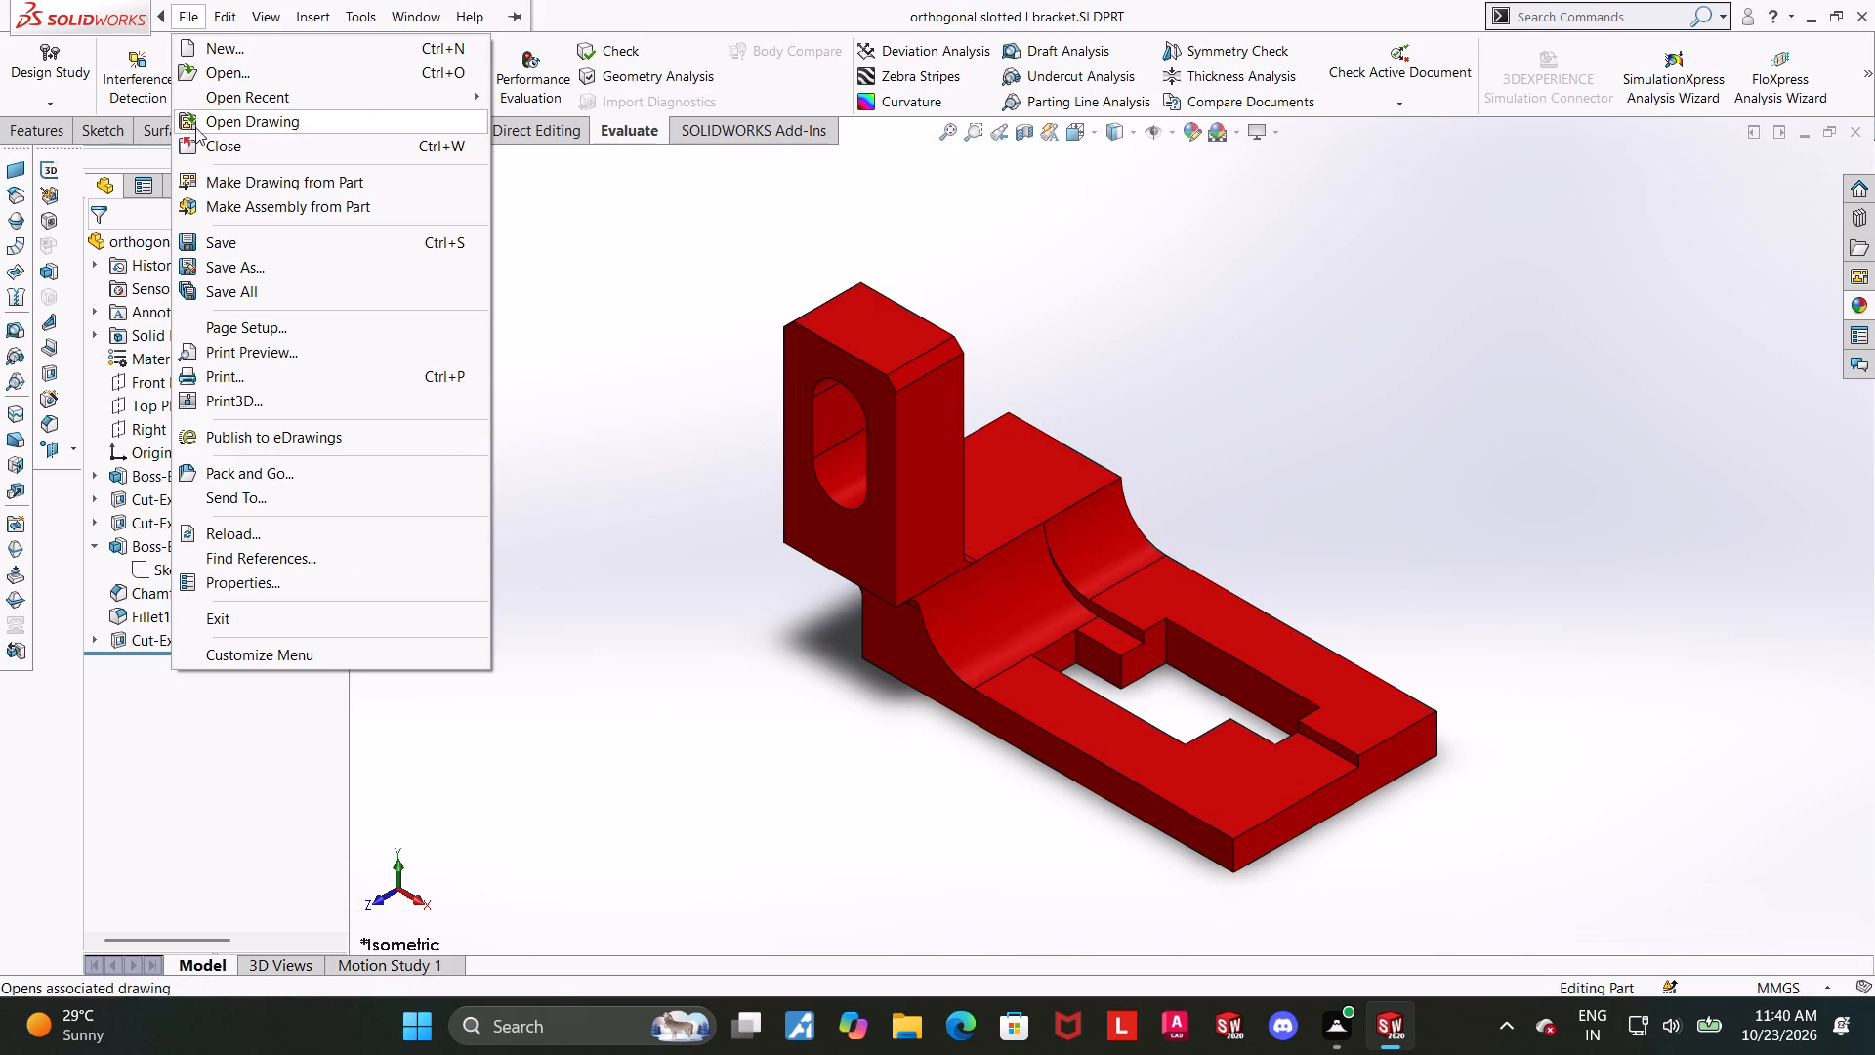
# Save a PDF version of the part as "orthogonal slotted l bracket.pdf" in the Downloads folder.
pyautogui.click(223, 257)
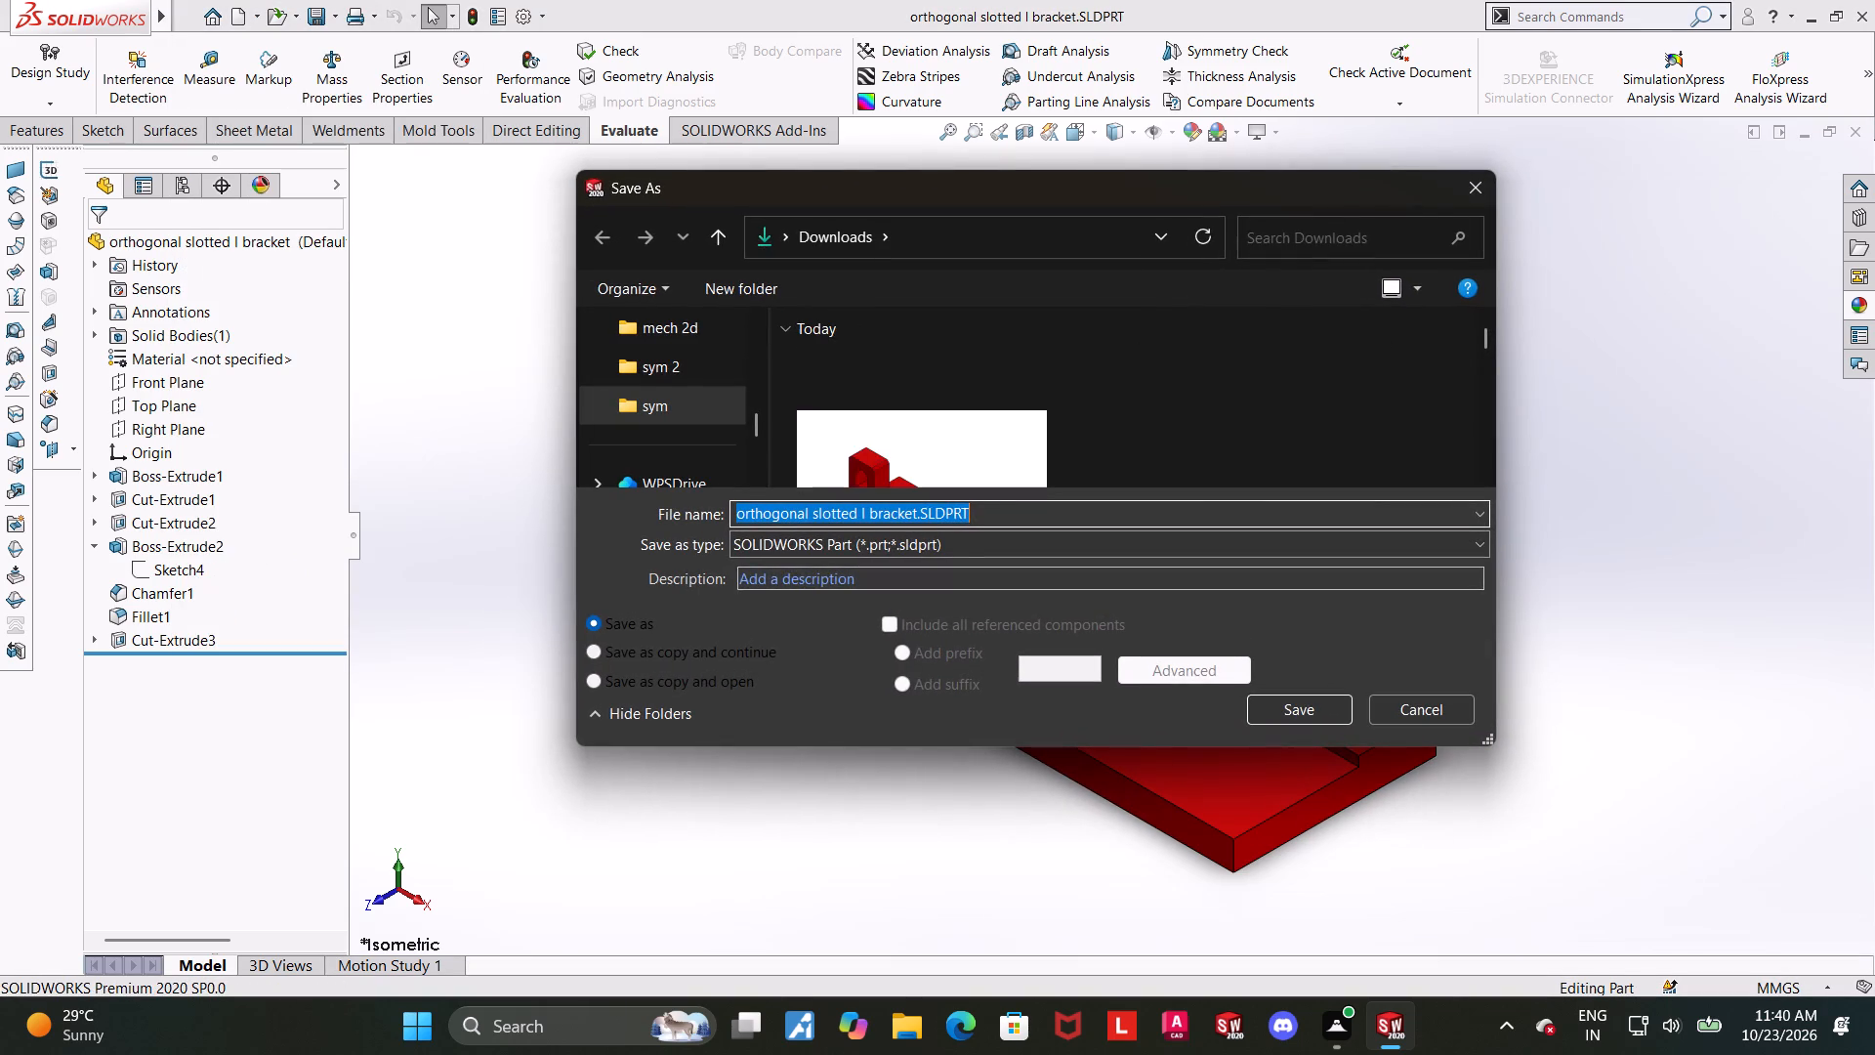
pyautogui.click(952, 548)
pyautogui.click(1048, 140)
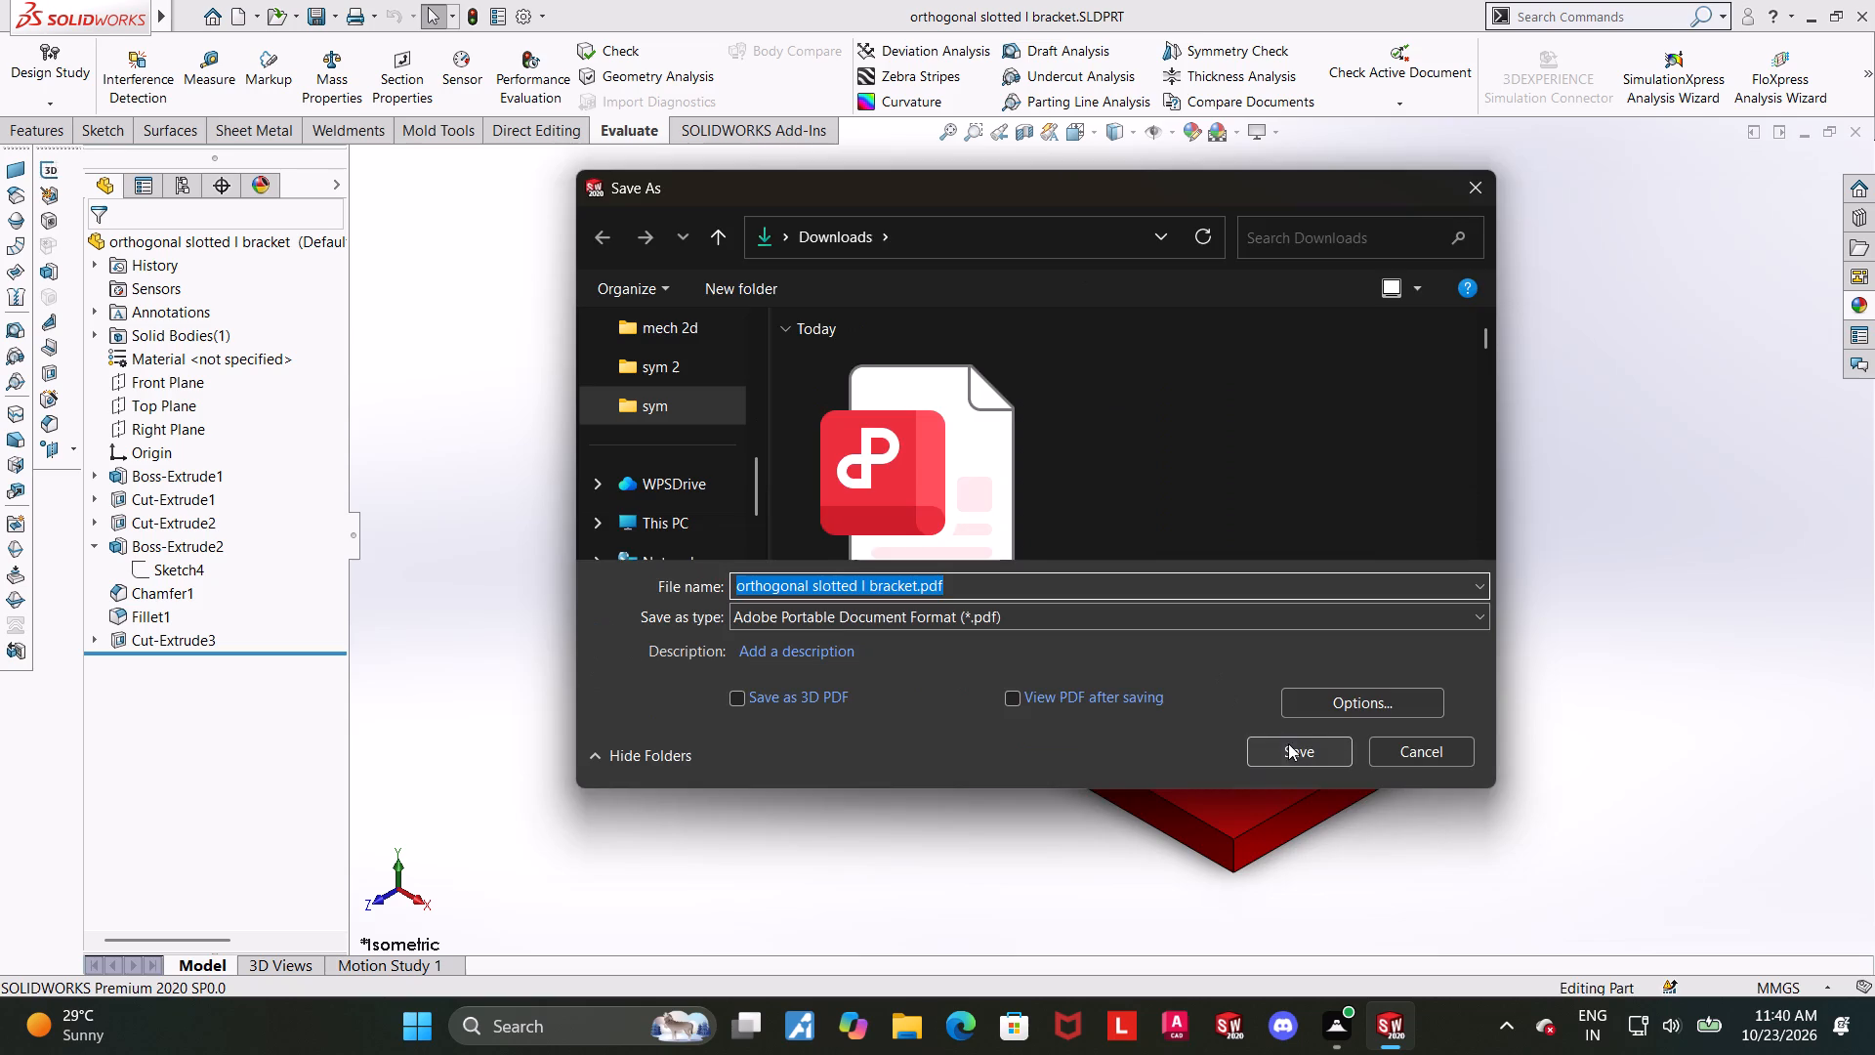
pyautogui.click(1288, 743)
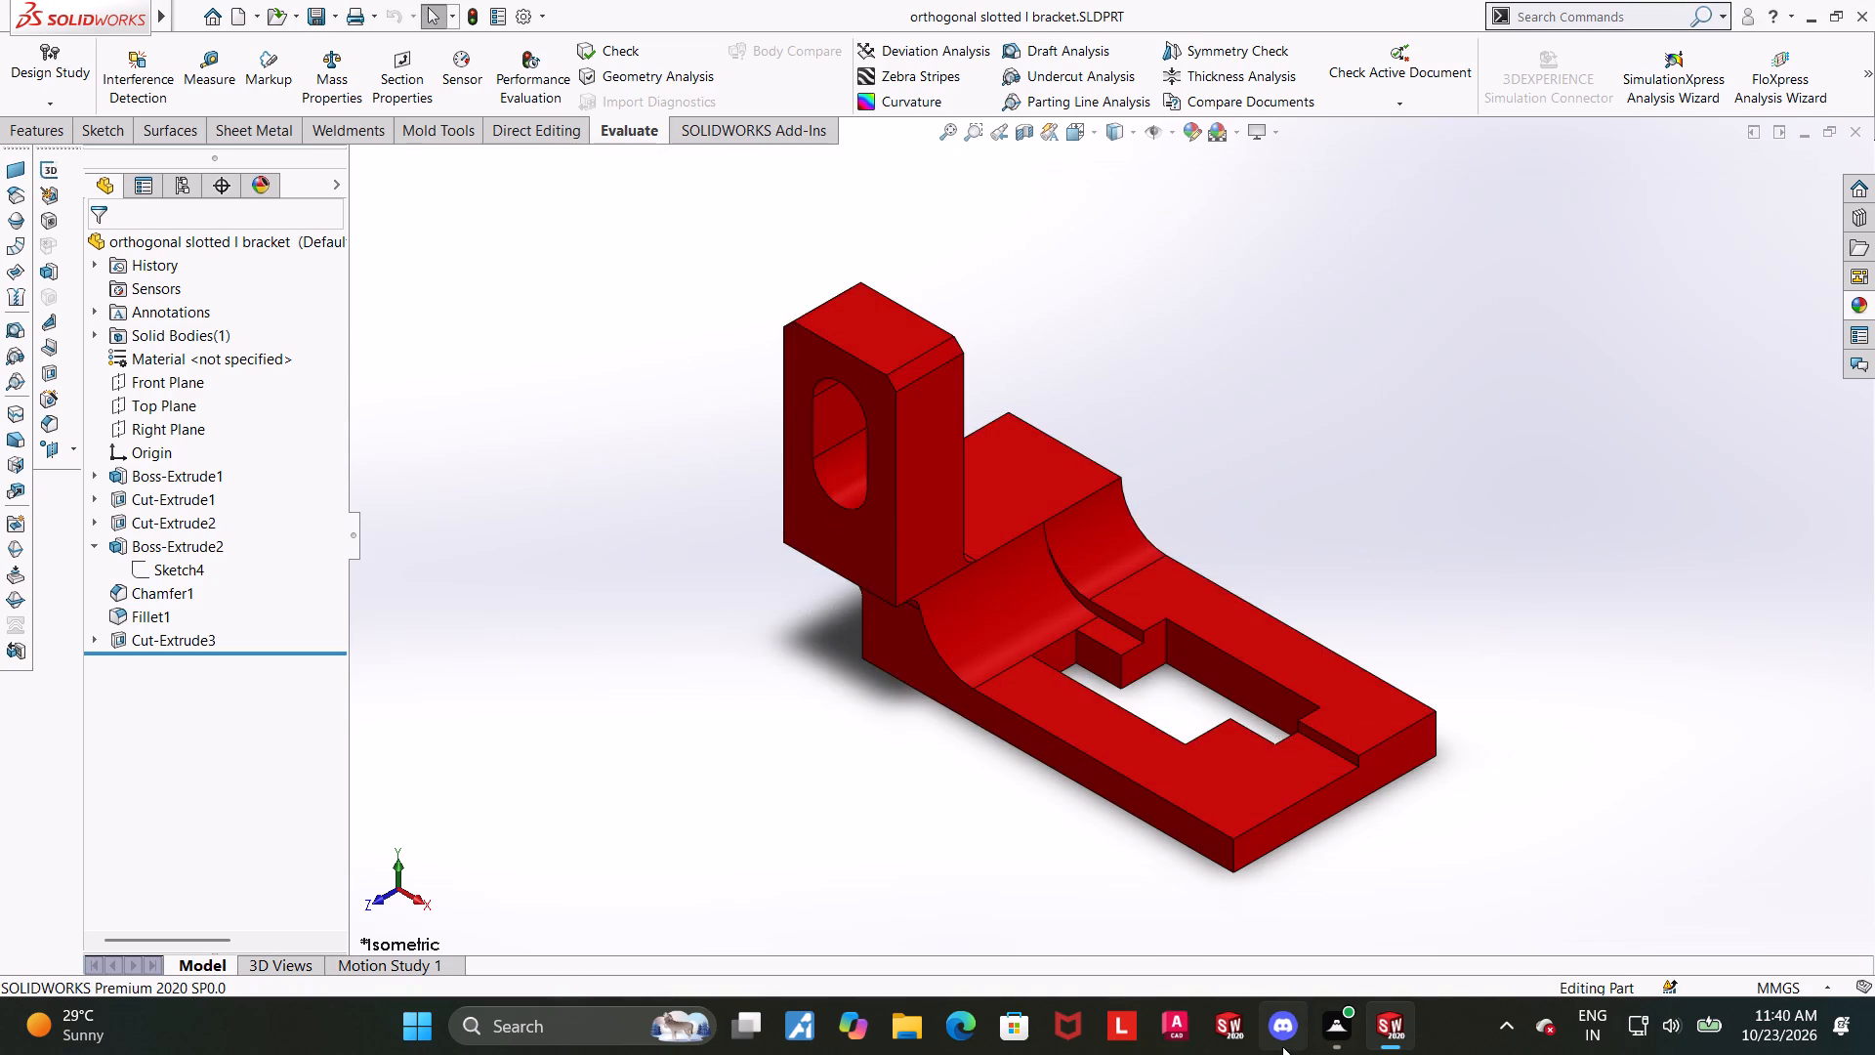